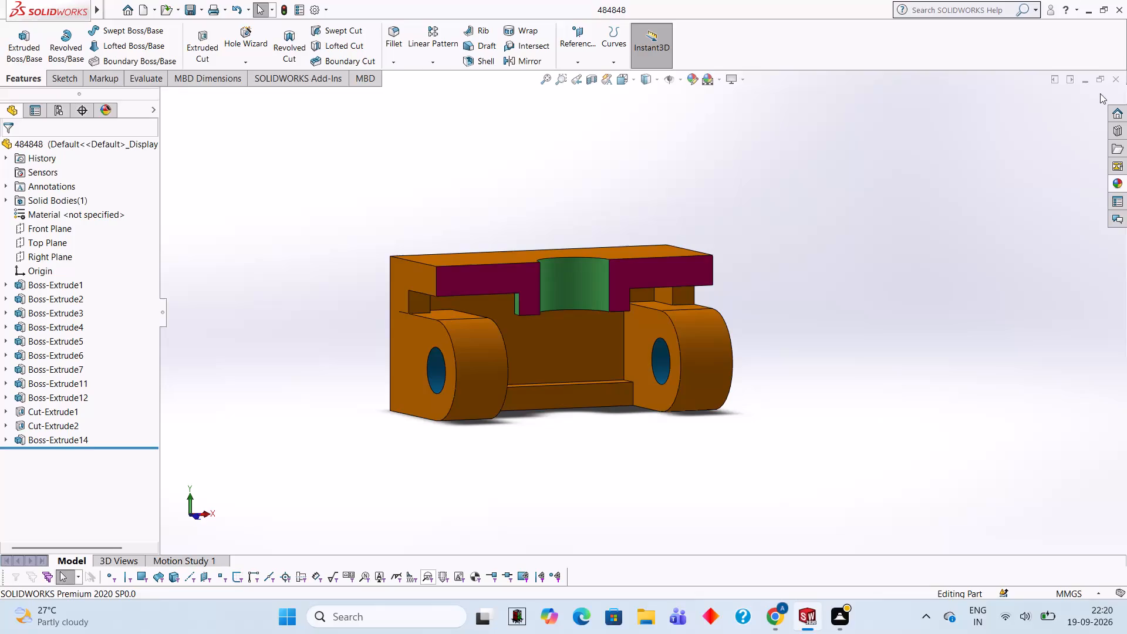
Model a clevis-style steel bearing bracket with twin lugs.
Close the open part 484848 and create a new part document.
click(1115, 77)
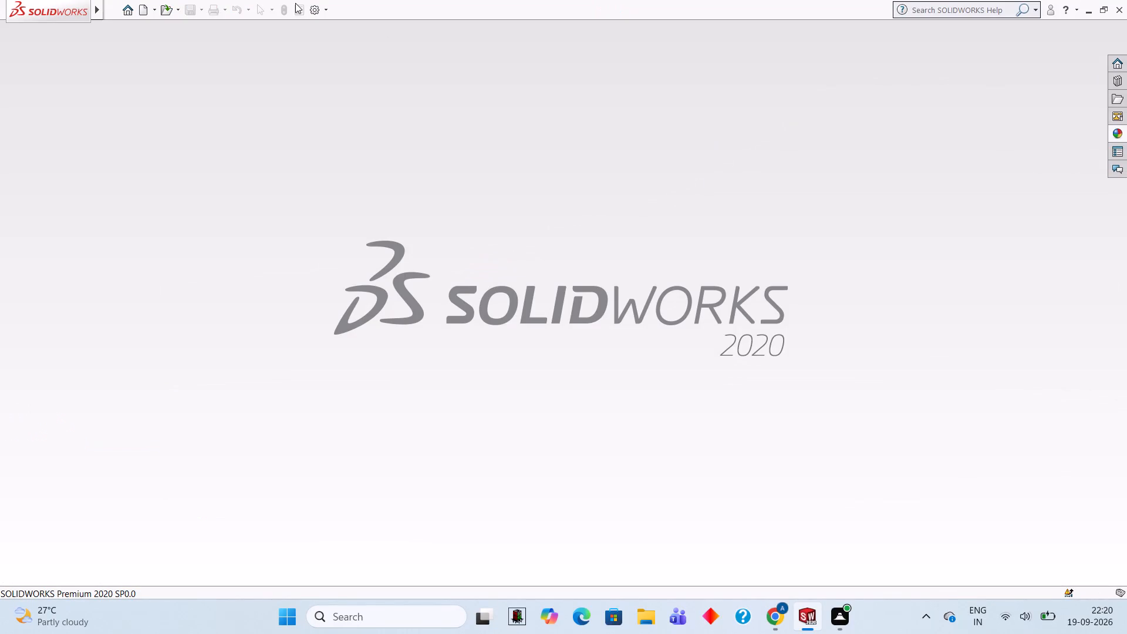
click(150, 9)
click(470, 467)
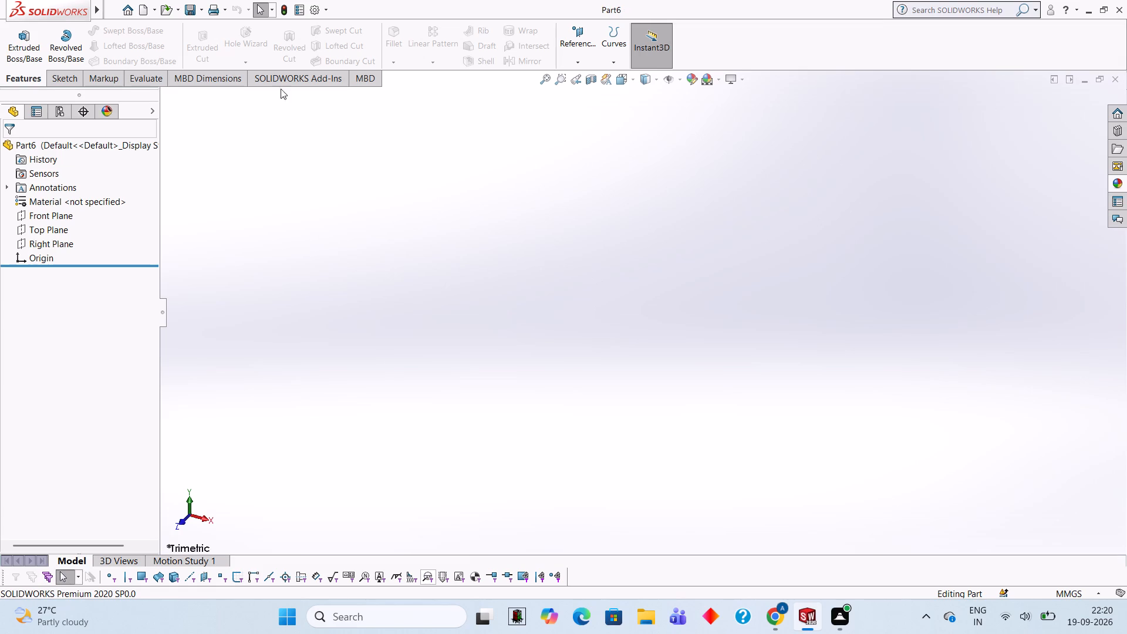
Start a sketch on the Front Plane and activate the Line tool.
click(41, 221)
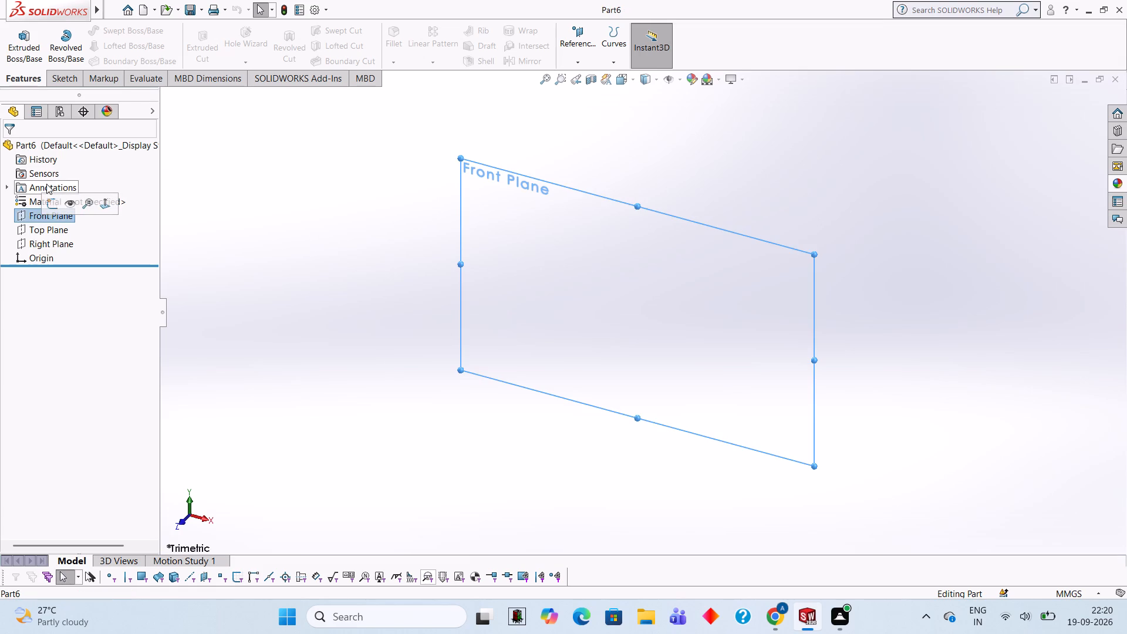
click(55, 205)
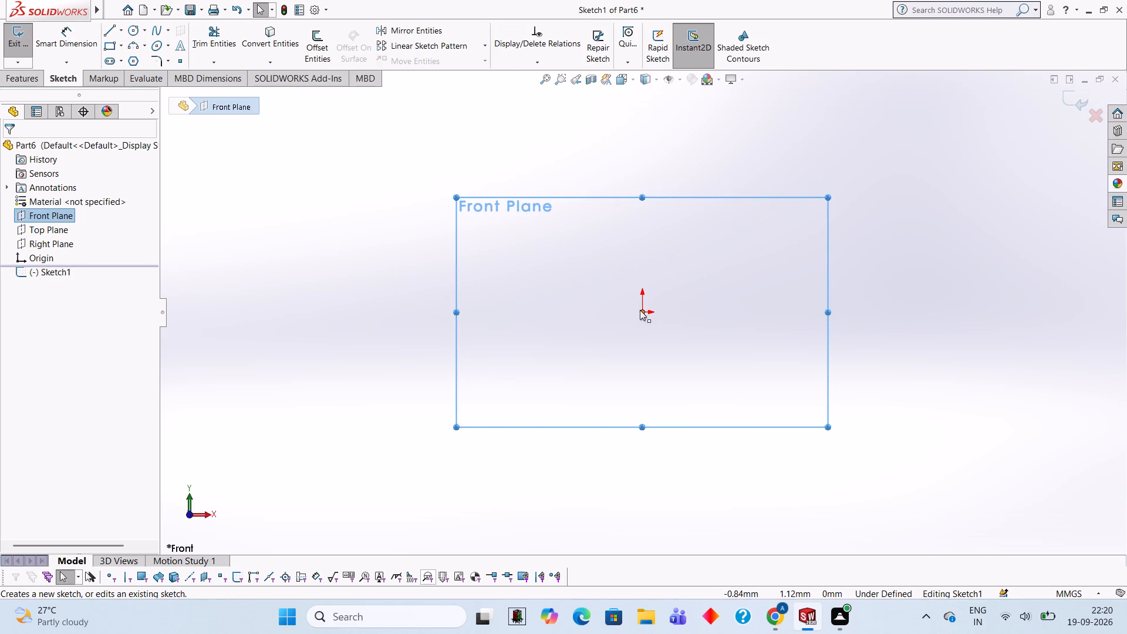
click(572, 292)
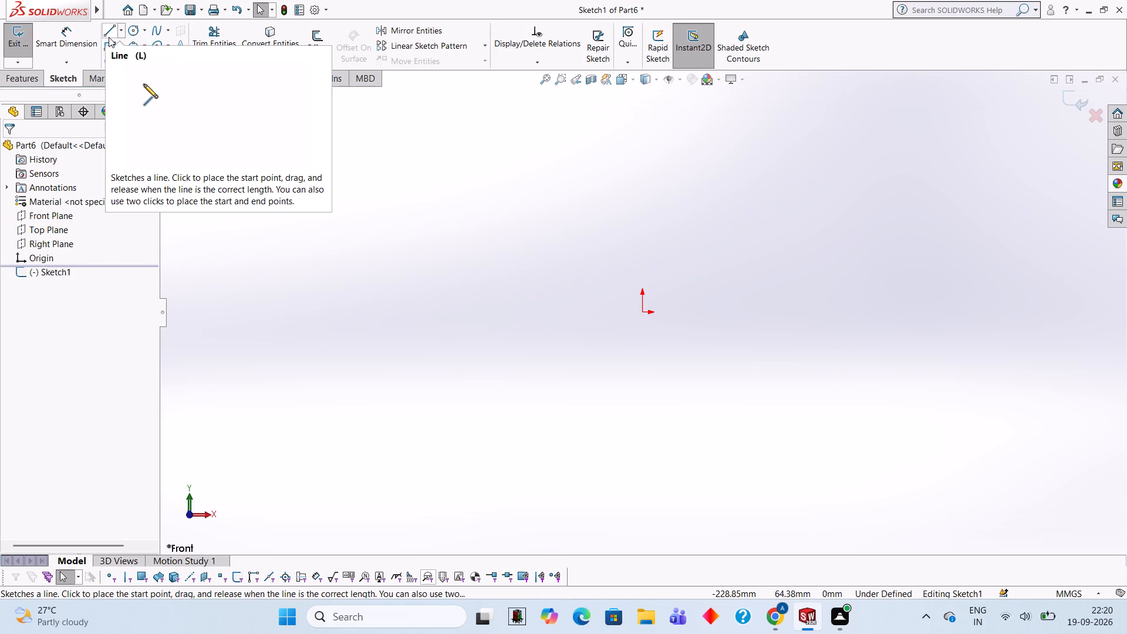
click(109, 37)
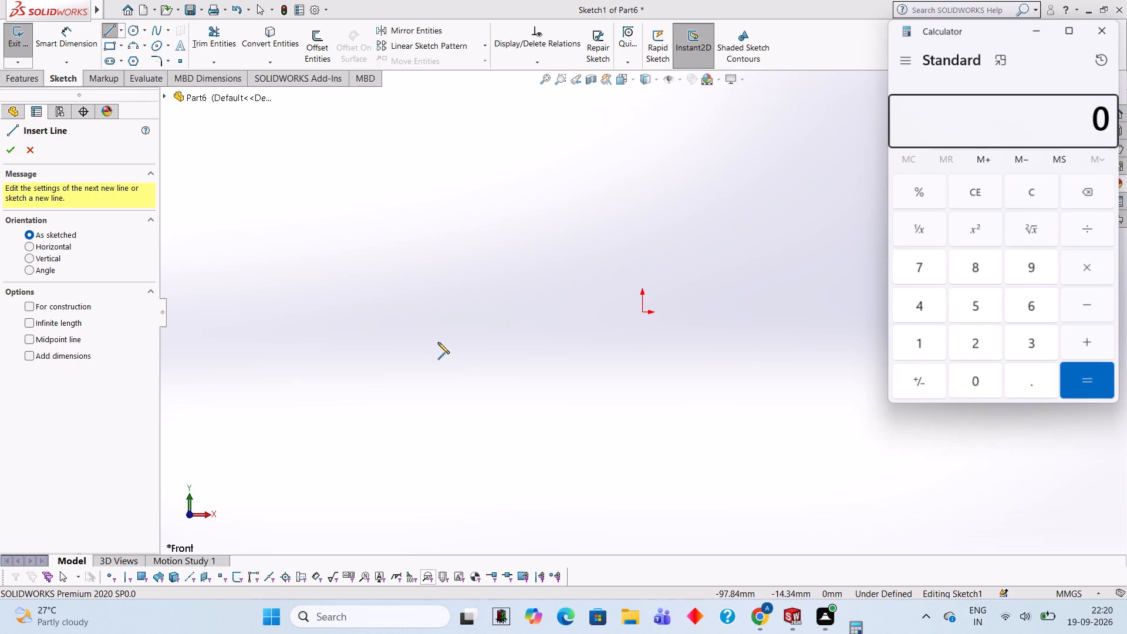
Calculate 82+22+22 in Calculator to get the overall width, and close it.
text(28)
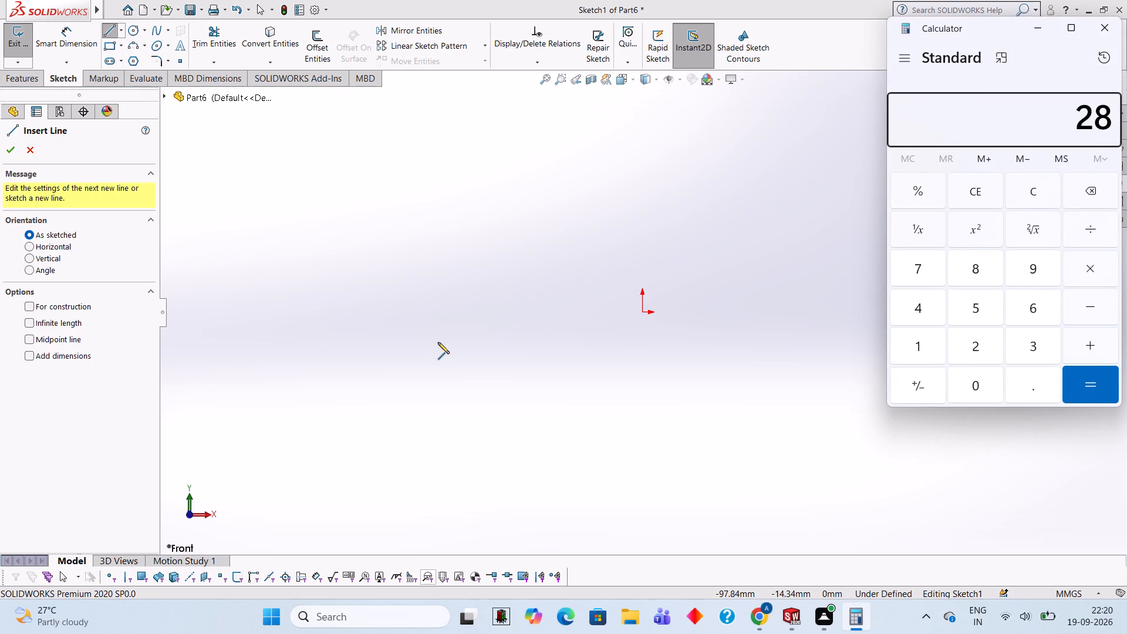
key(Delete)
key(Delete)
text(82)
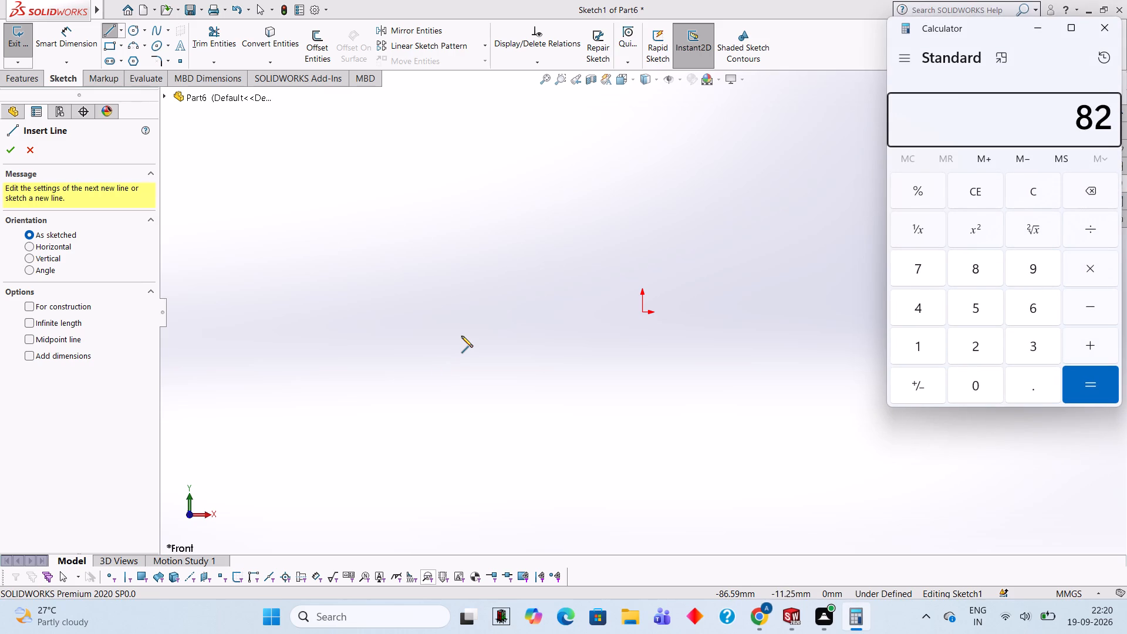
text(+22+22)
key(Return)
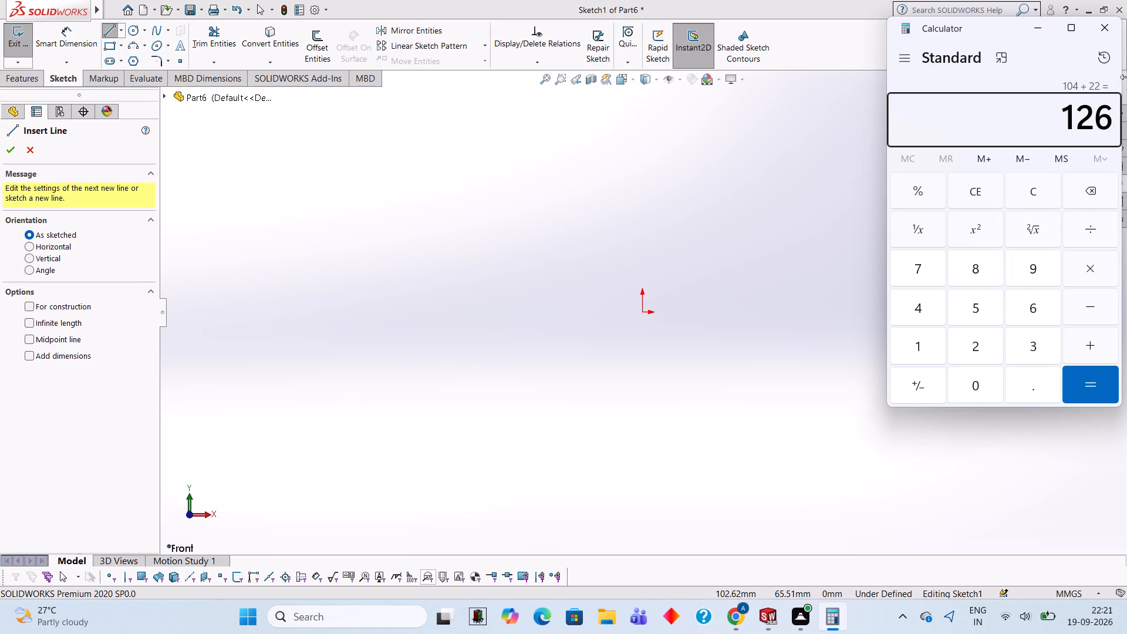
click(1111, 26)
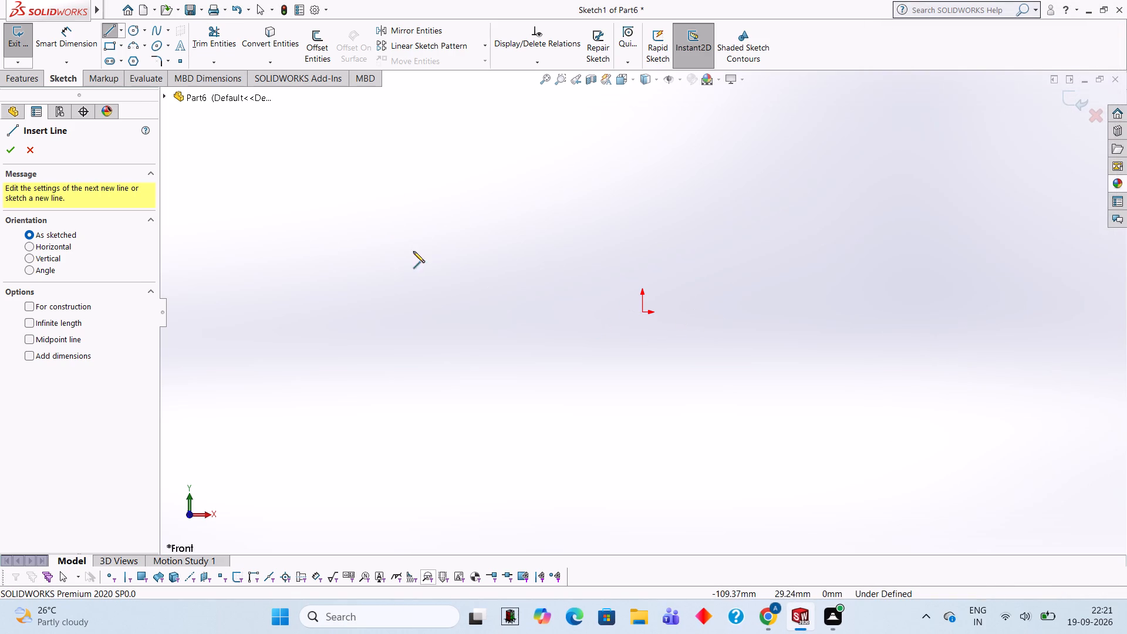
Sketch a closed rectangle of lines from the origin, 126 mm wide and 75 mm high.
click(113, 34)
click(106, 26)
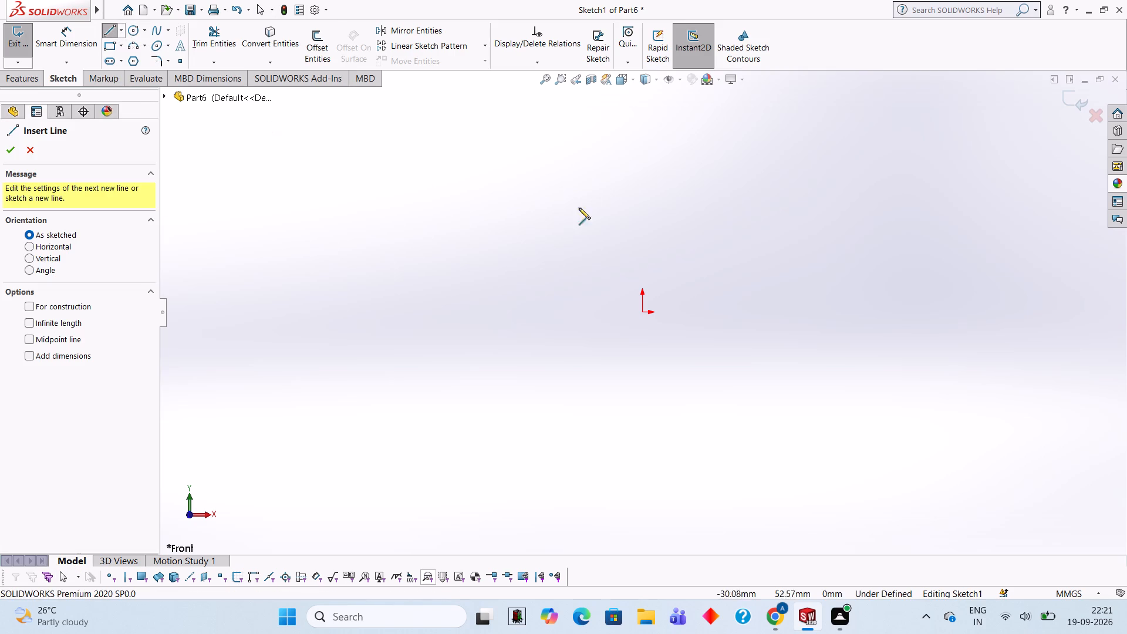
click(644, 313)
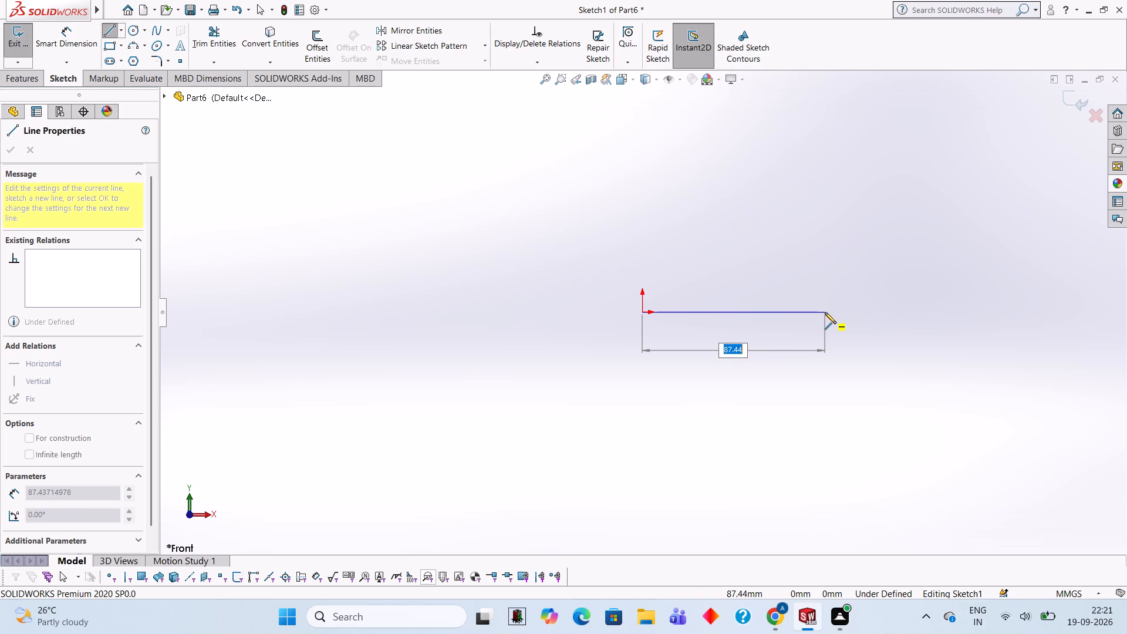
key(1)
text(26)
key(Return)
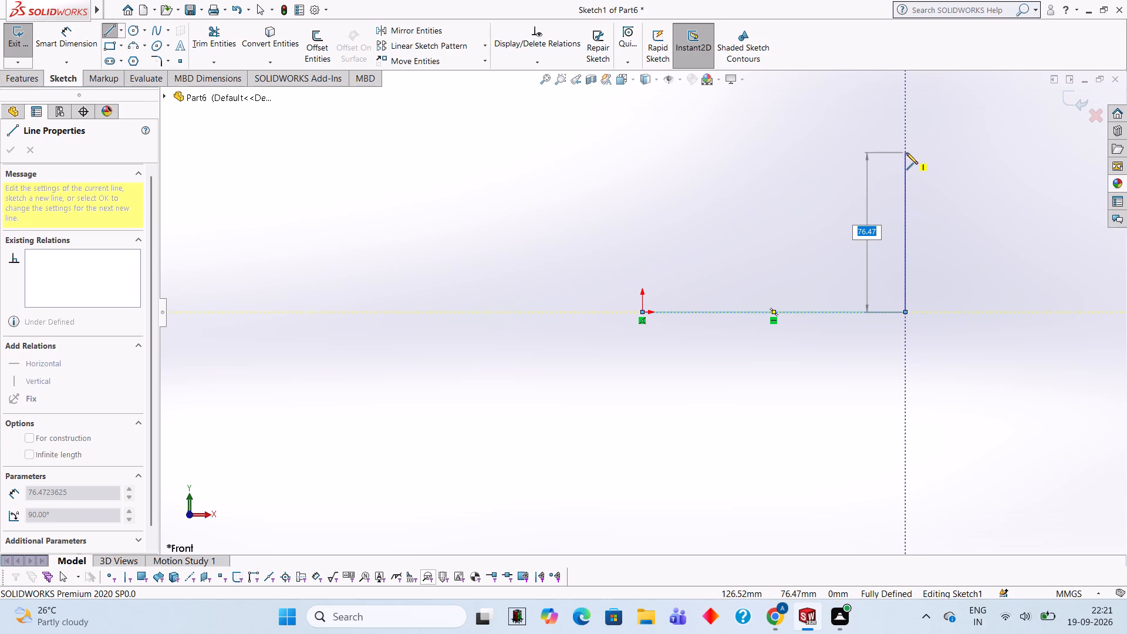
text(75)
key(Return)
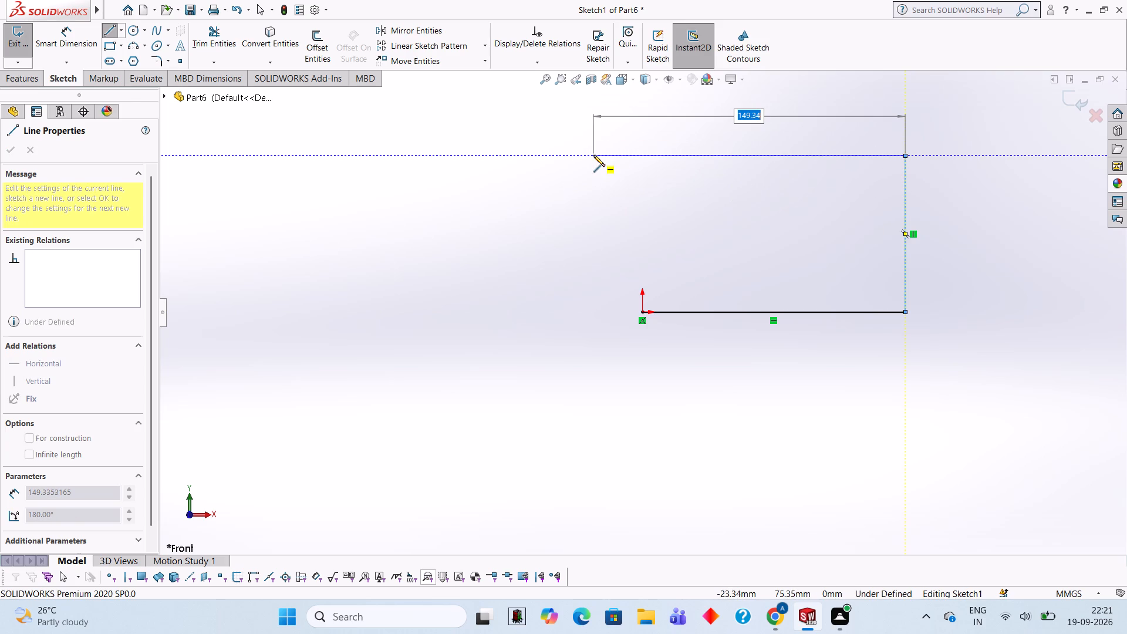
text(126)
key(Return)
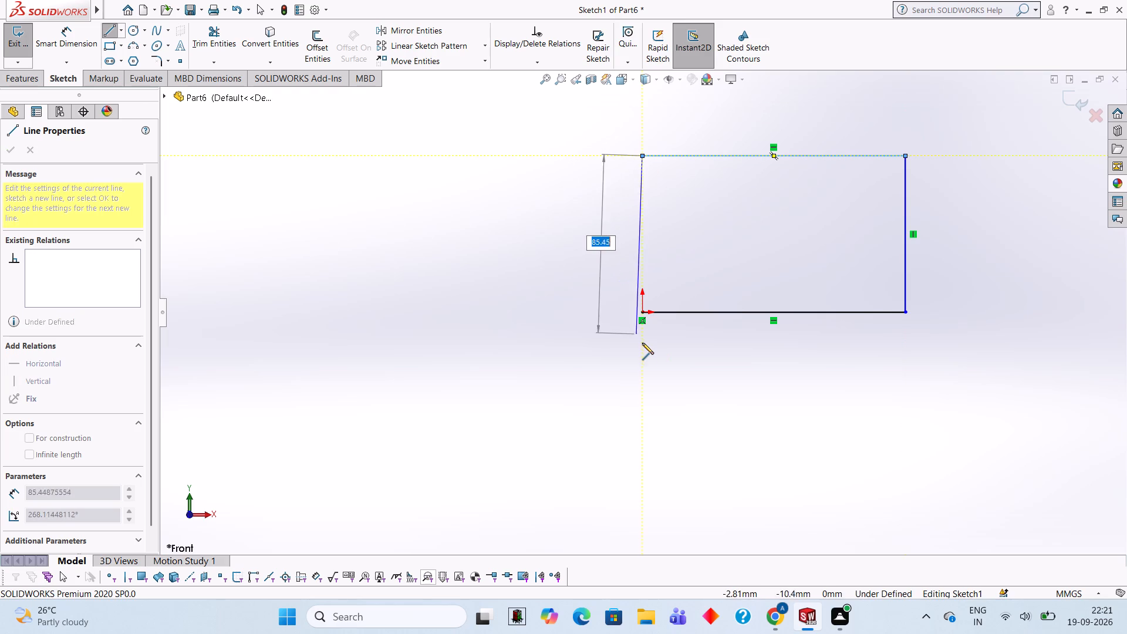
click(639, 312)
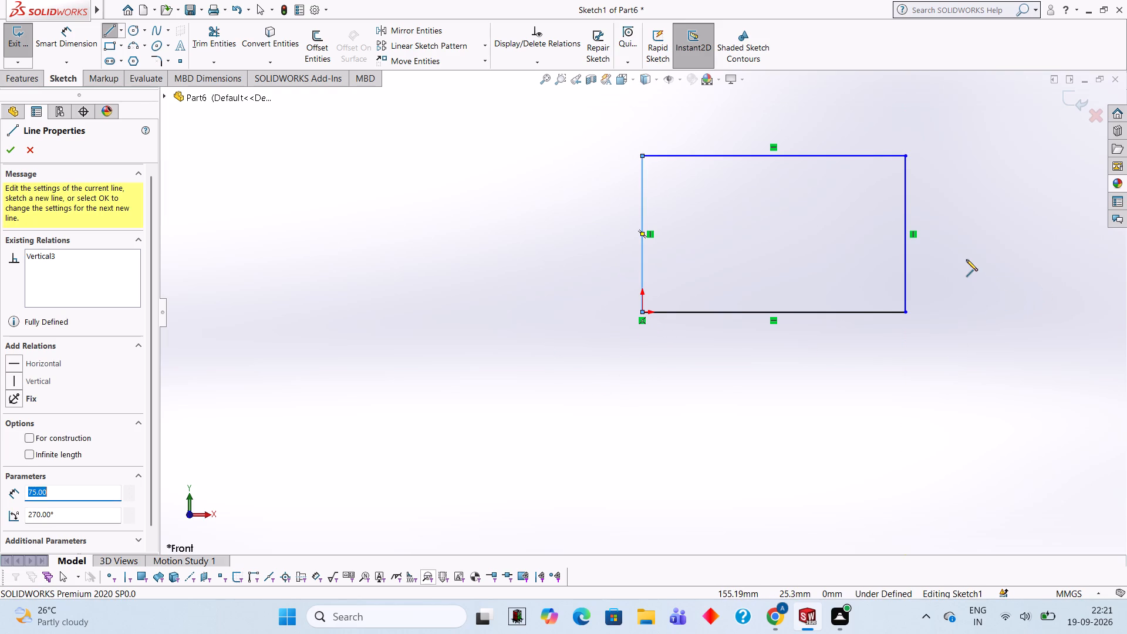
Extrude the rectangle as a blind boss 25 mm deep.
scroll(966, 259, up, 1)
scroll(966, 259, down, 1)
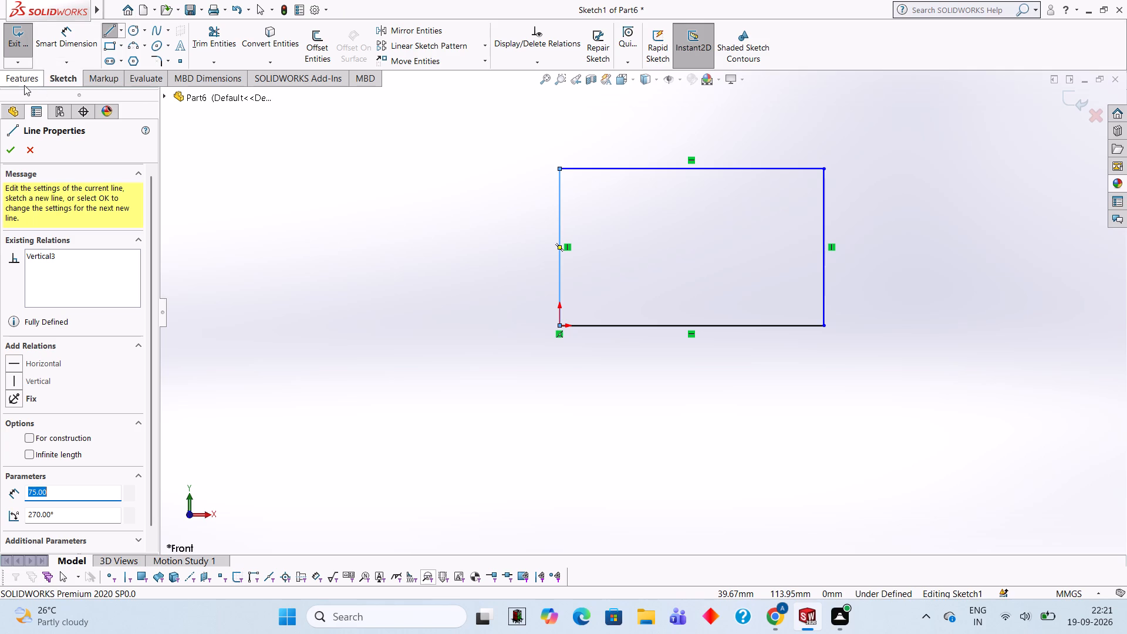
click(19, 70)
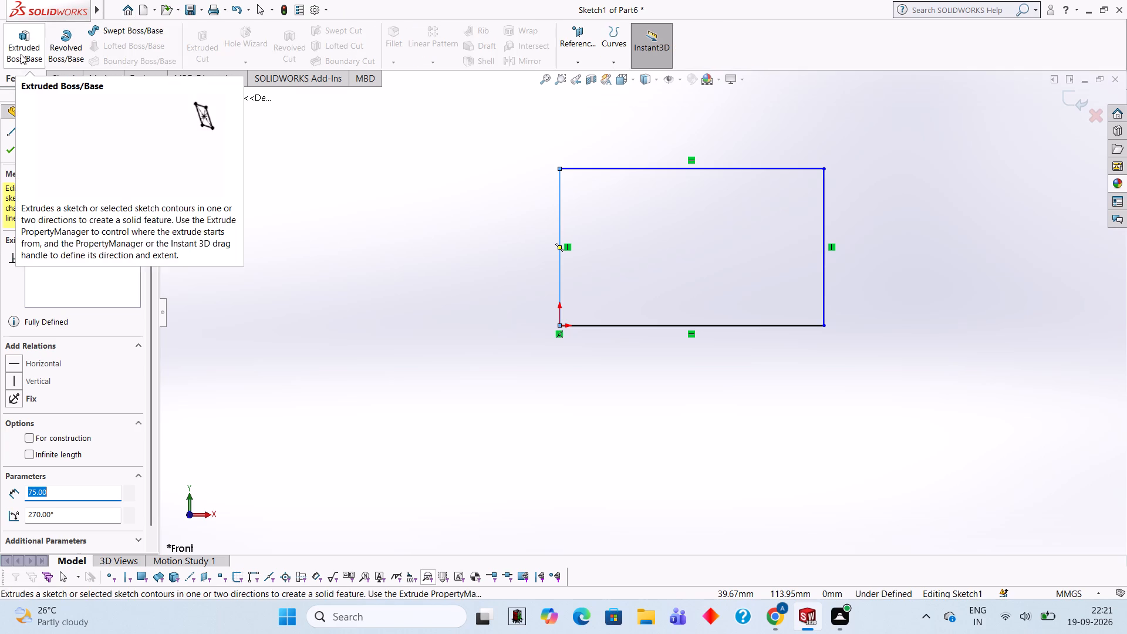
click(21, 54)
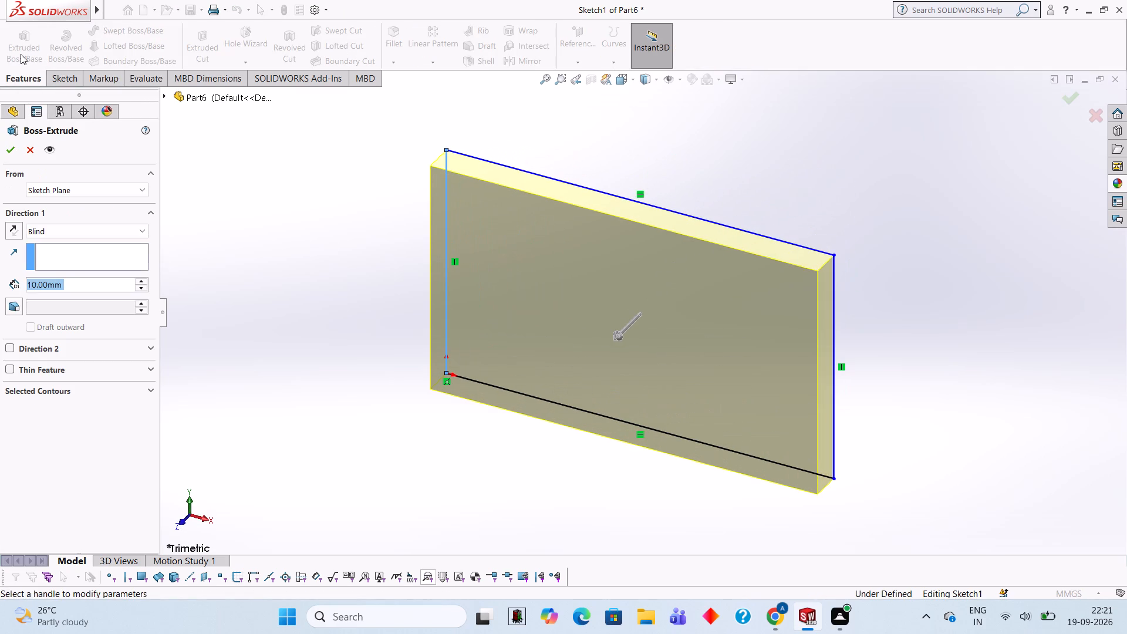
text(25)
key(Return)
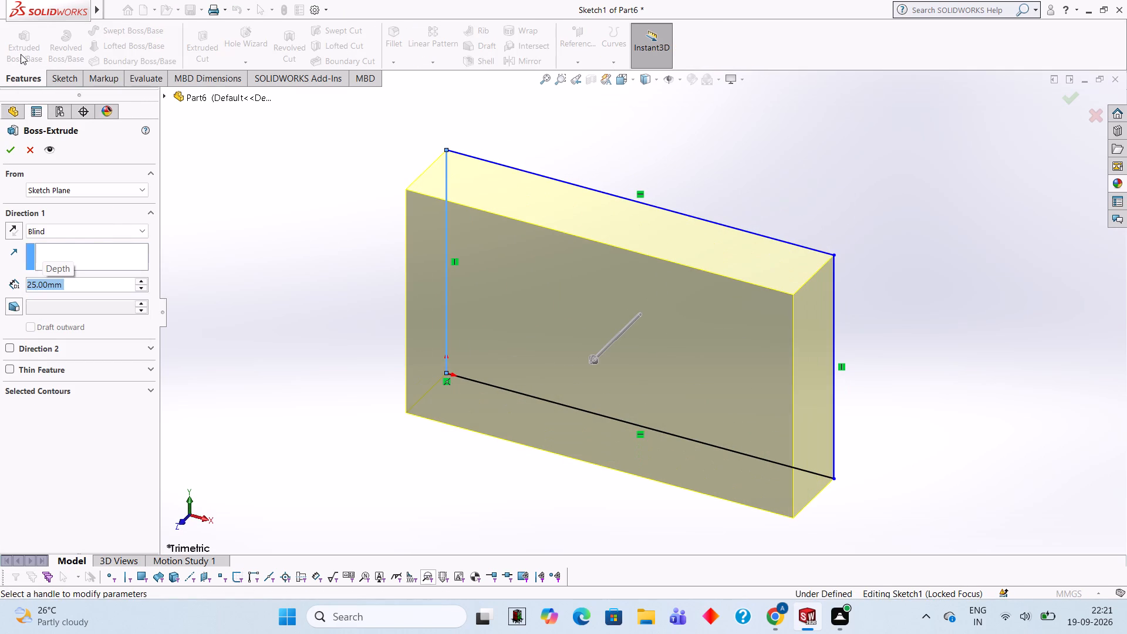
click(10, 142)
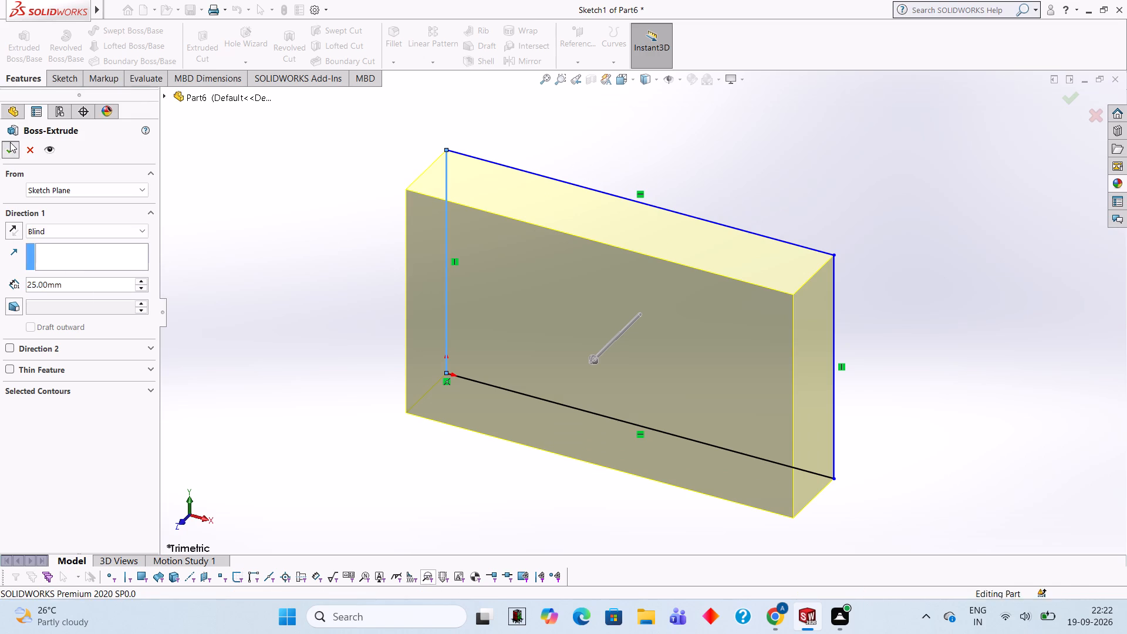
click(743, 197)
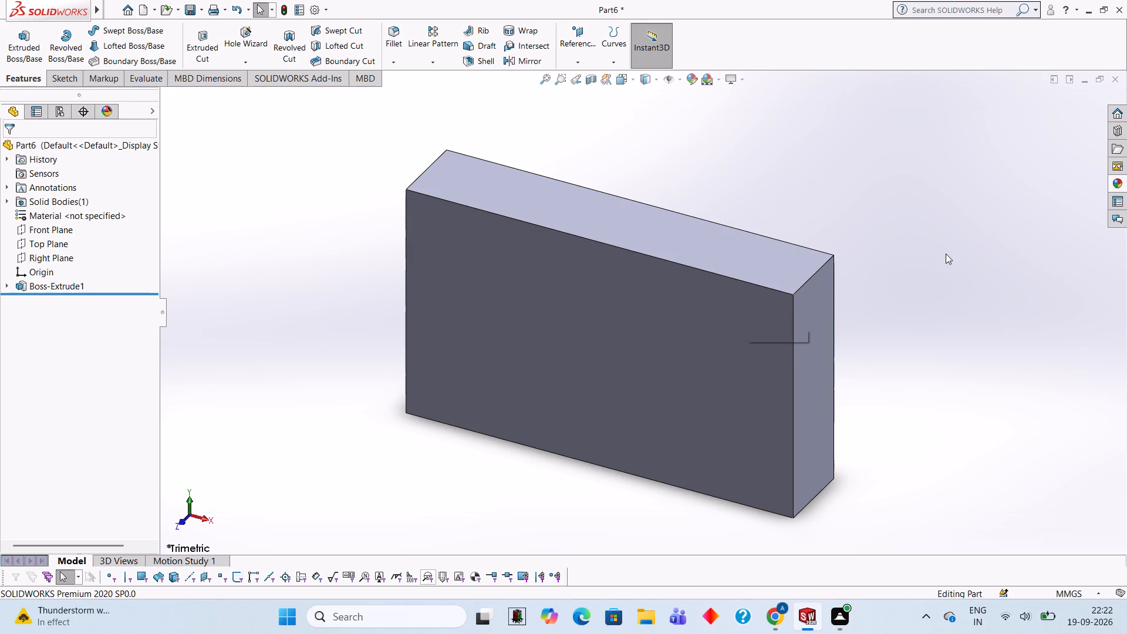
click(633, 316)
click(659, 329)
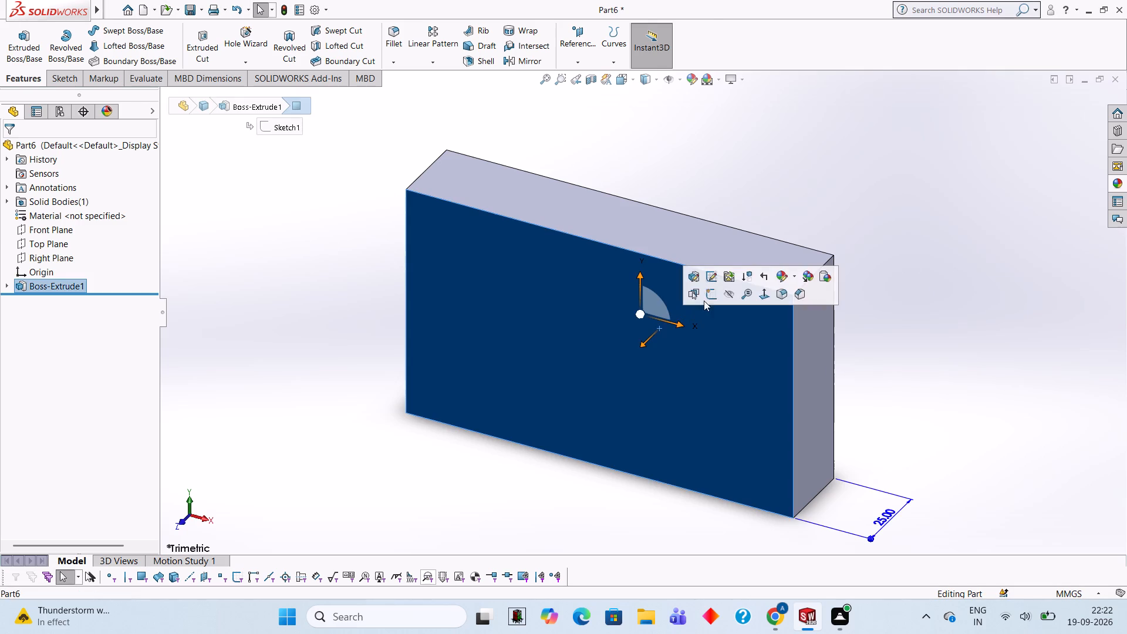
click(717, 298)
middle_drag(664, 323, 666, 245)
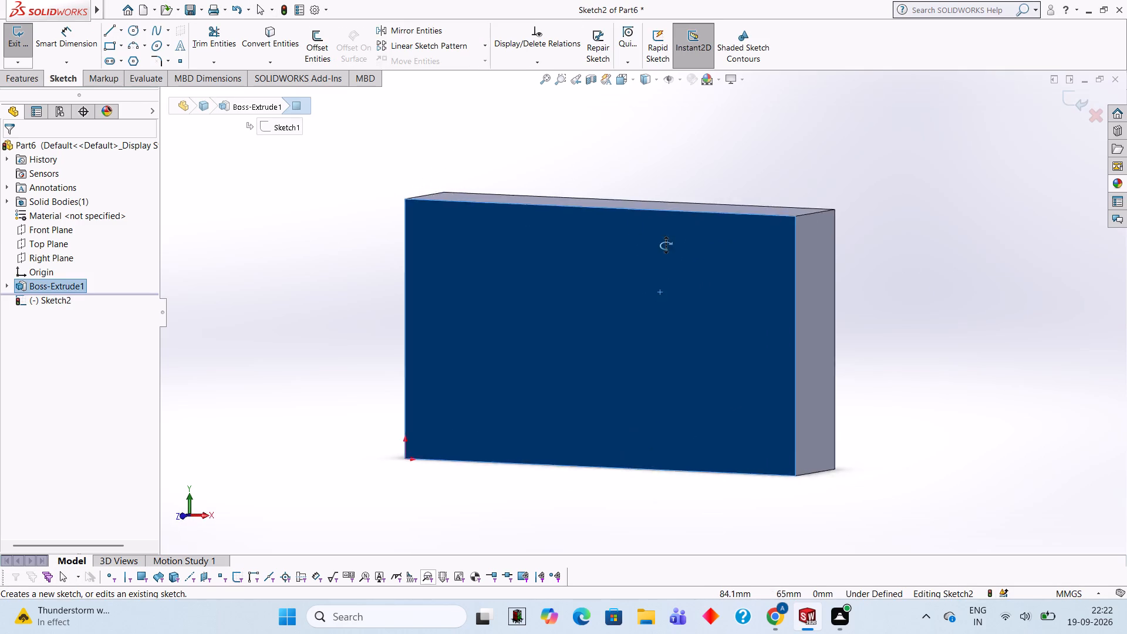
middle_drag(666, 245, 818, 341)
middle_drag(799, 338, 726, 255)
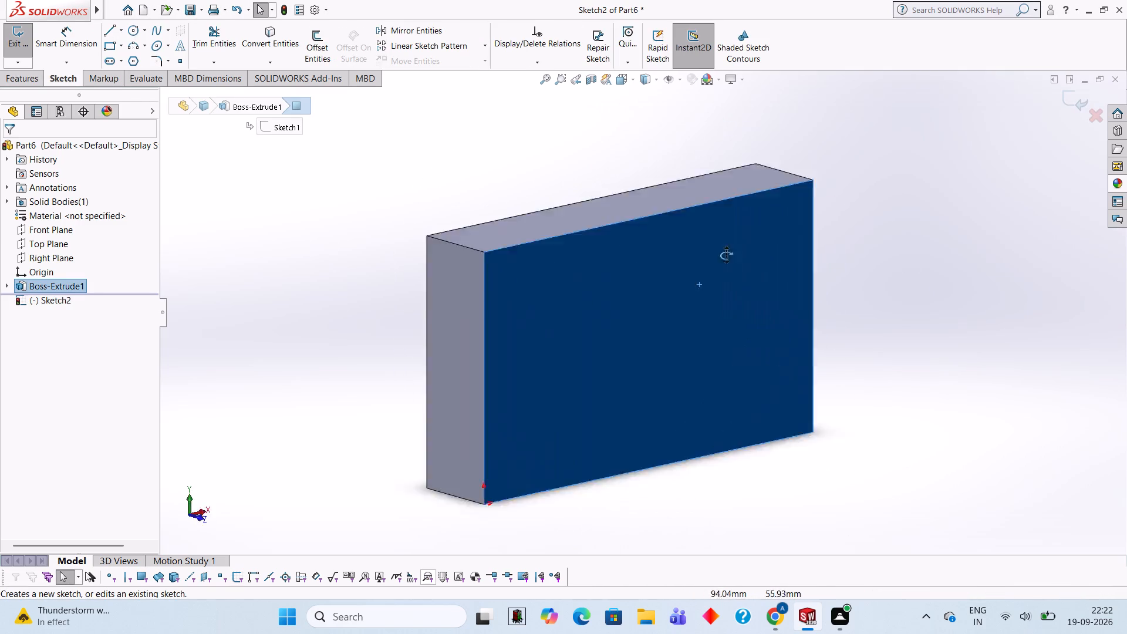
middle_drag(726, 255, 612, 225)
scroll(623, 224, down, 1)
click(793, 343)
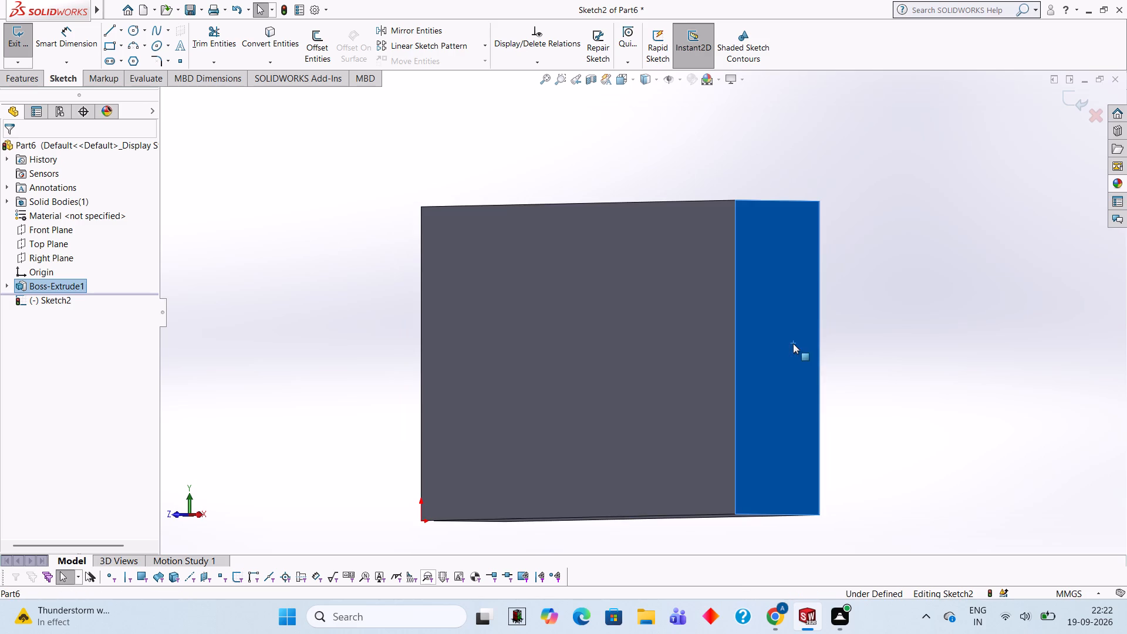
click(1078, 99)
On the block's 25 mm wide +X end face, sketch a 50 mm horizontal line outward from the midpoint of its front vertical edge.
click(751, 392)
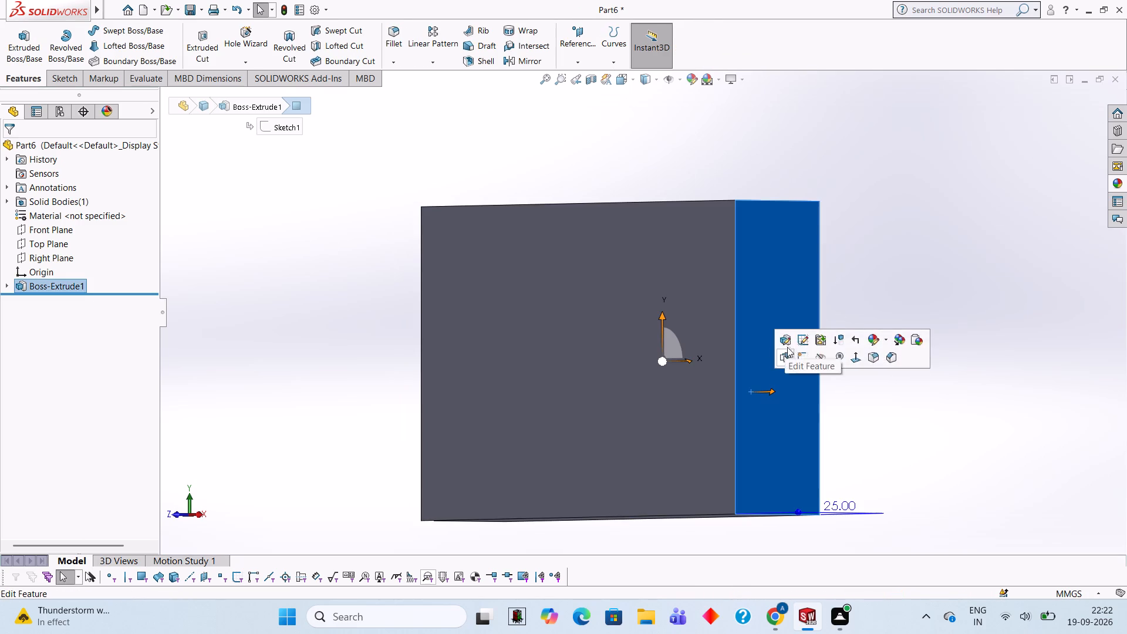
click(805, 354)
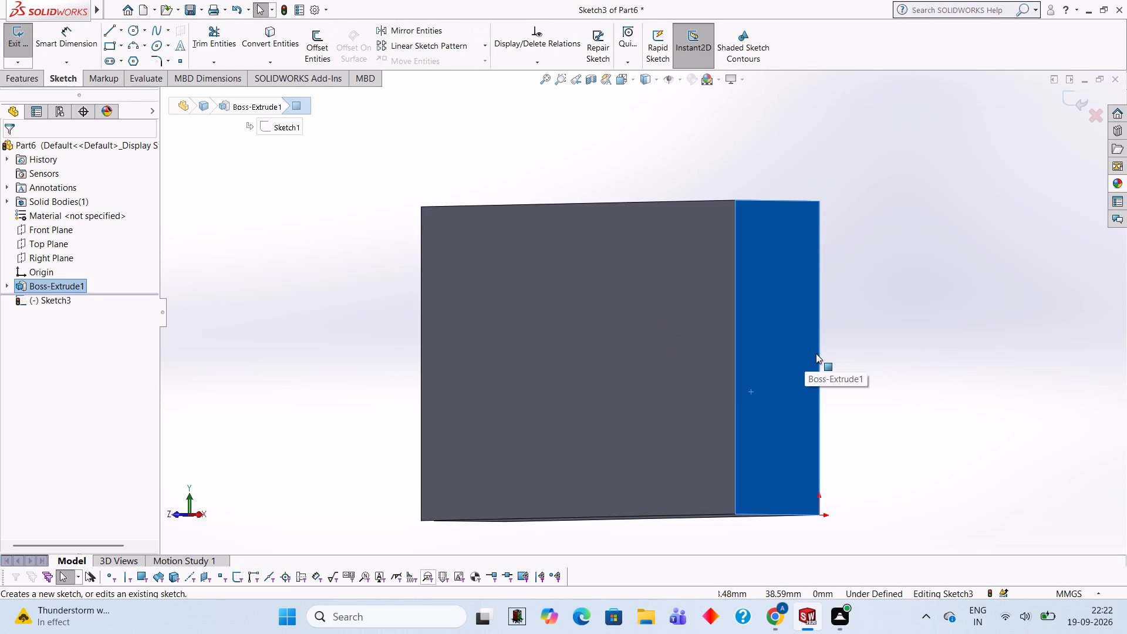
key(ctrl+8)
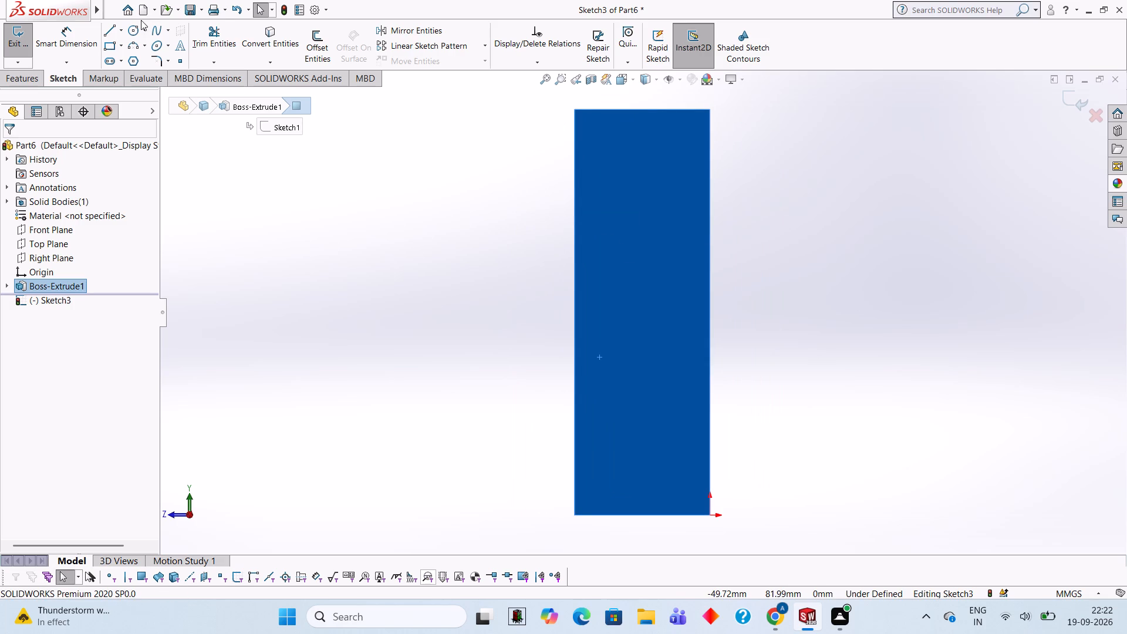
click(113, 25)
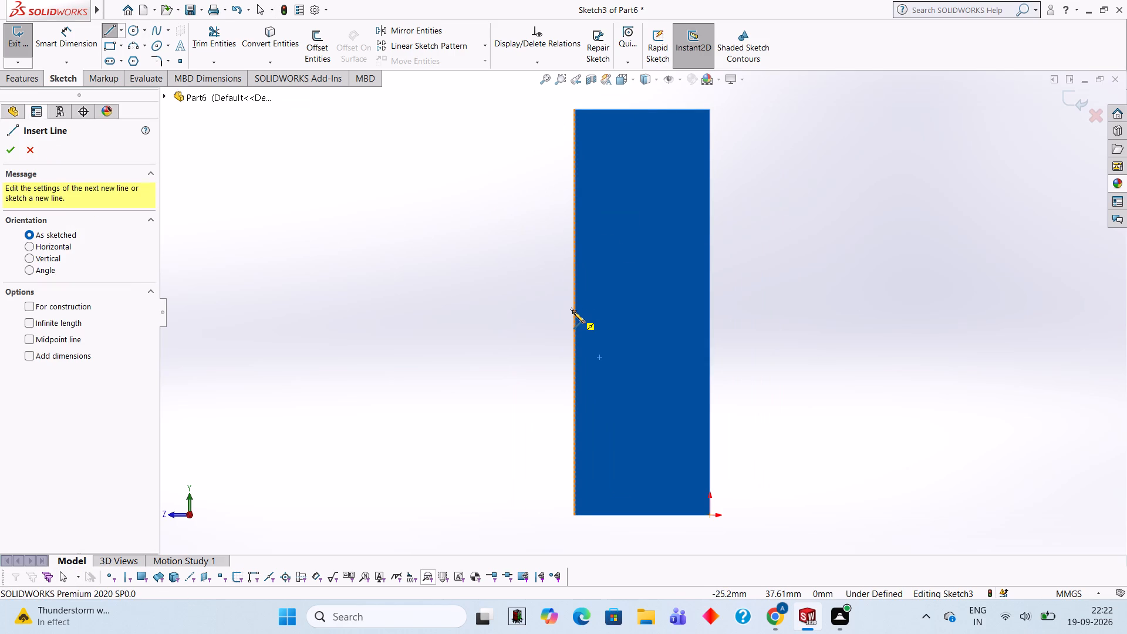
click(573, 312)
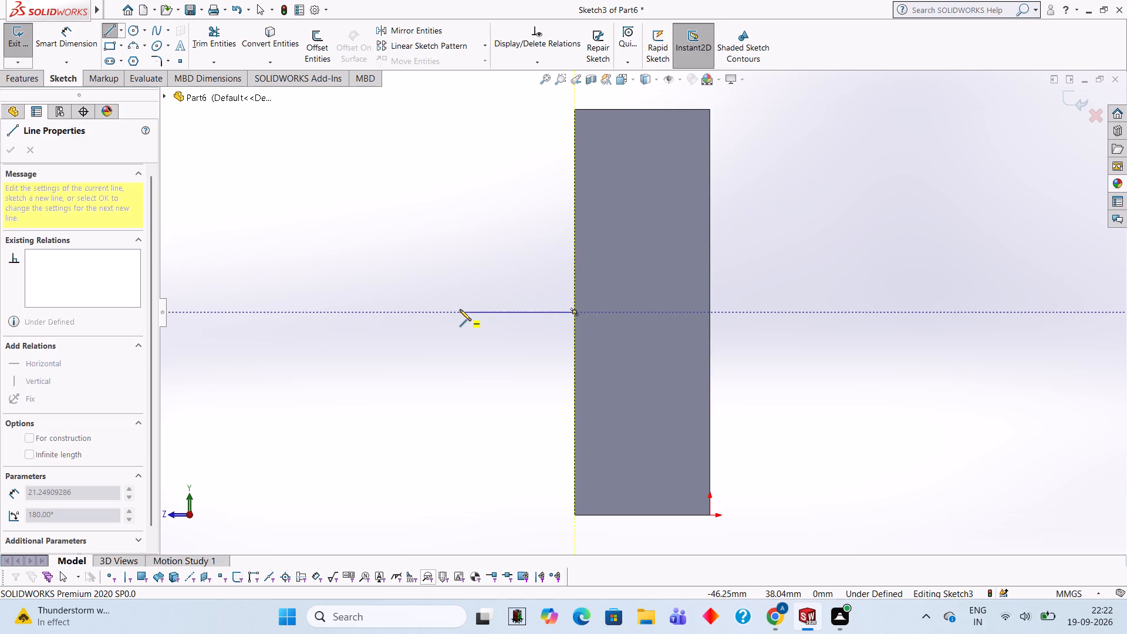
text(50)
key(Return)
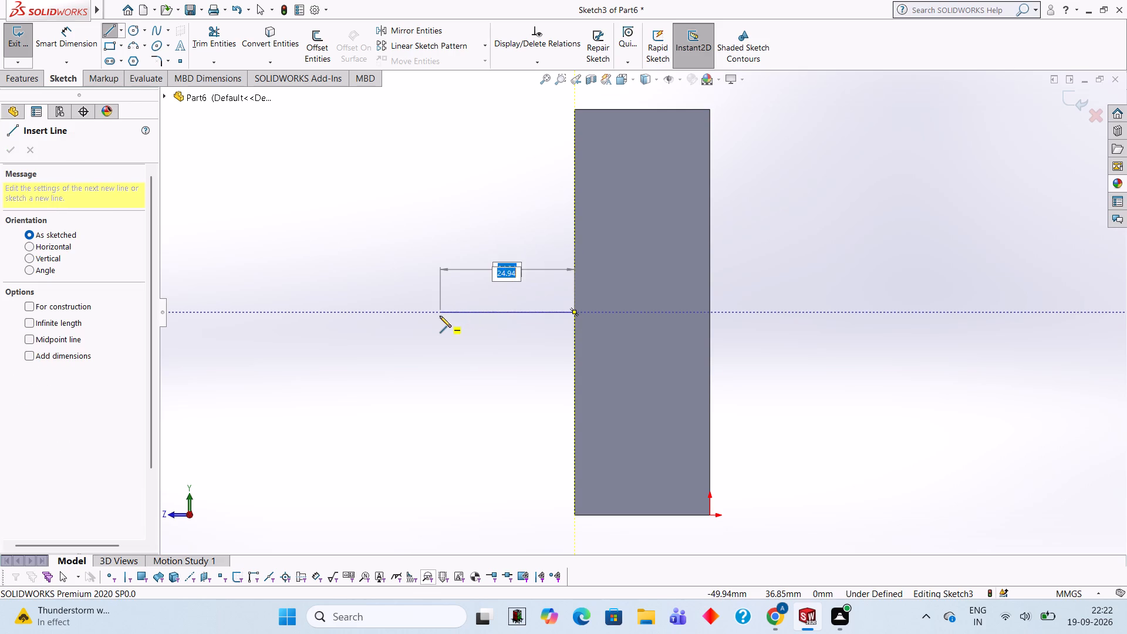
text(50)
key(Return)
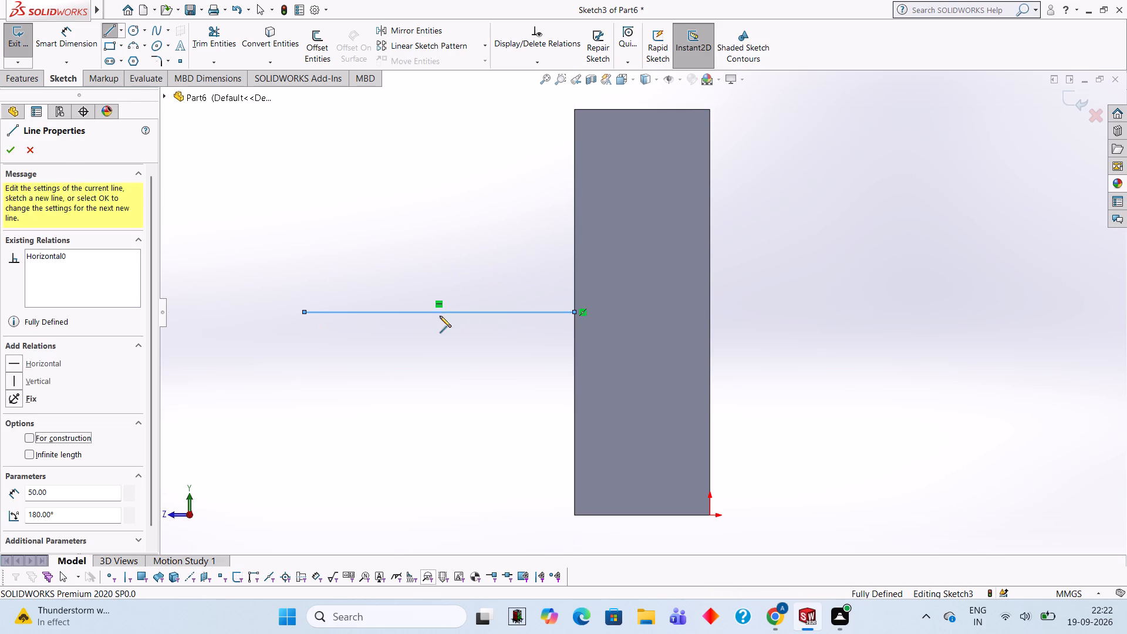
Sketch a 50 mm diameter circle centred on the outer end of the 50 mm horizontal line.
key(Escape)
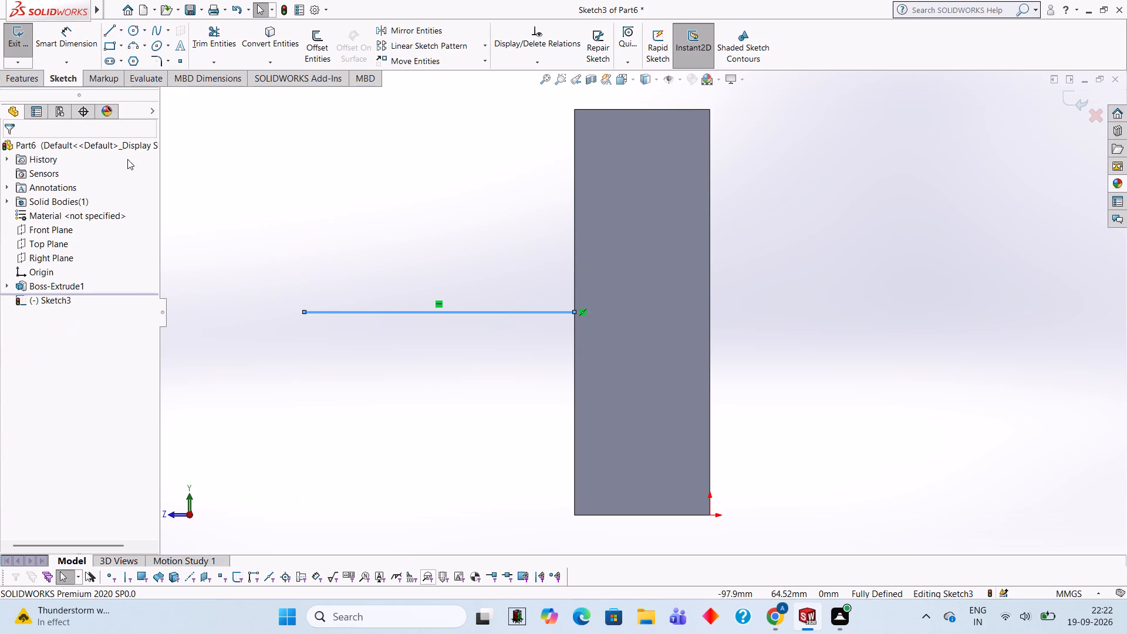
click(129, 26)
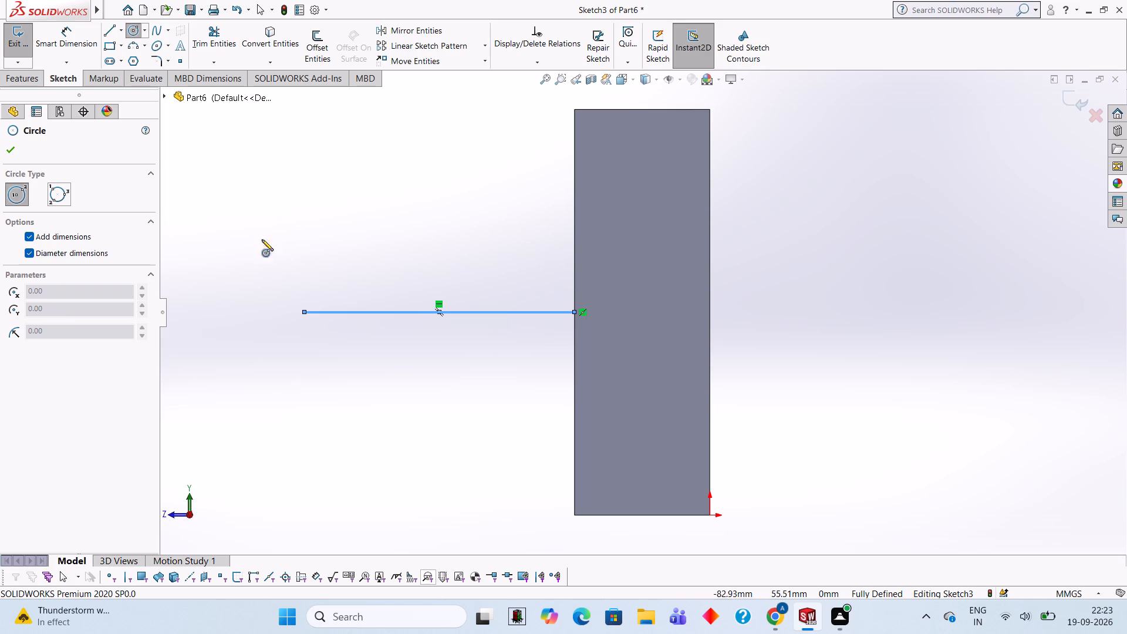
click(304, 313)
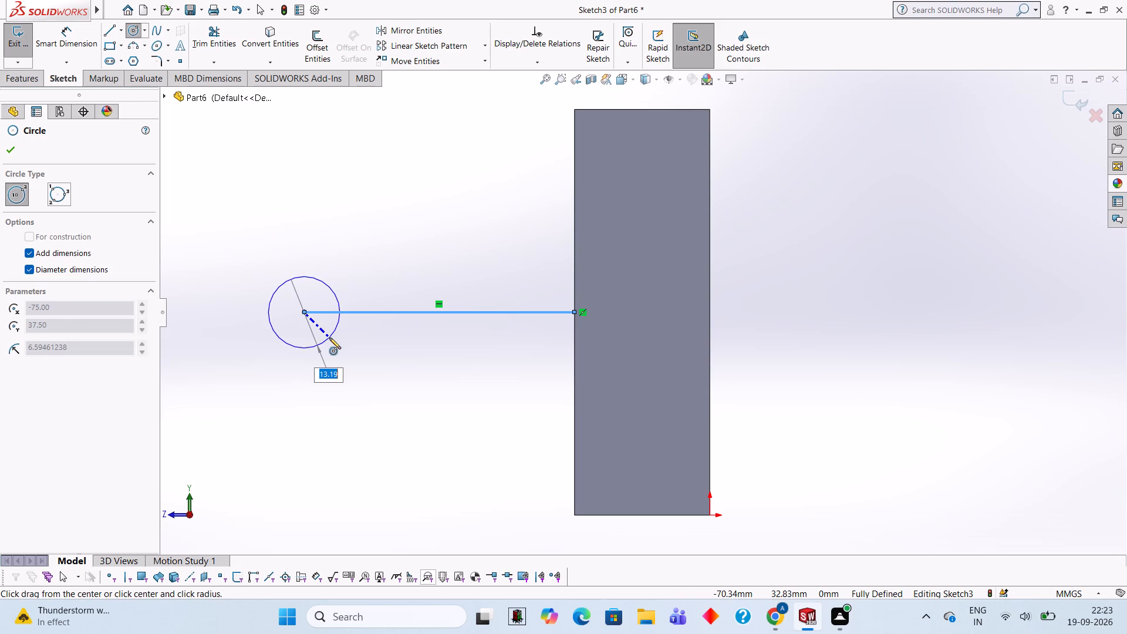
text(50)
key(Return)
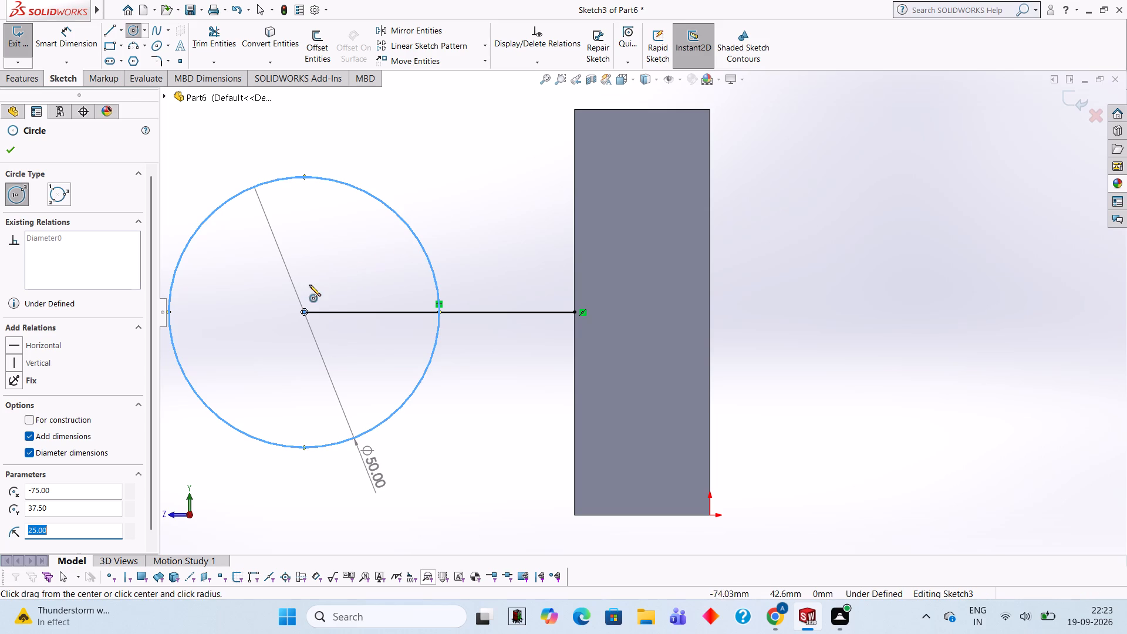
Sketch two sloping lines about 60 mm long from the block's upper and lower front corners to the circle's far side.
scroll(353, 267, up, 2)
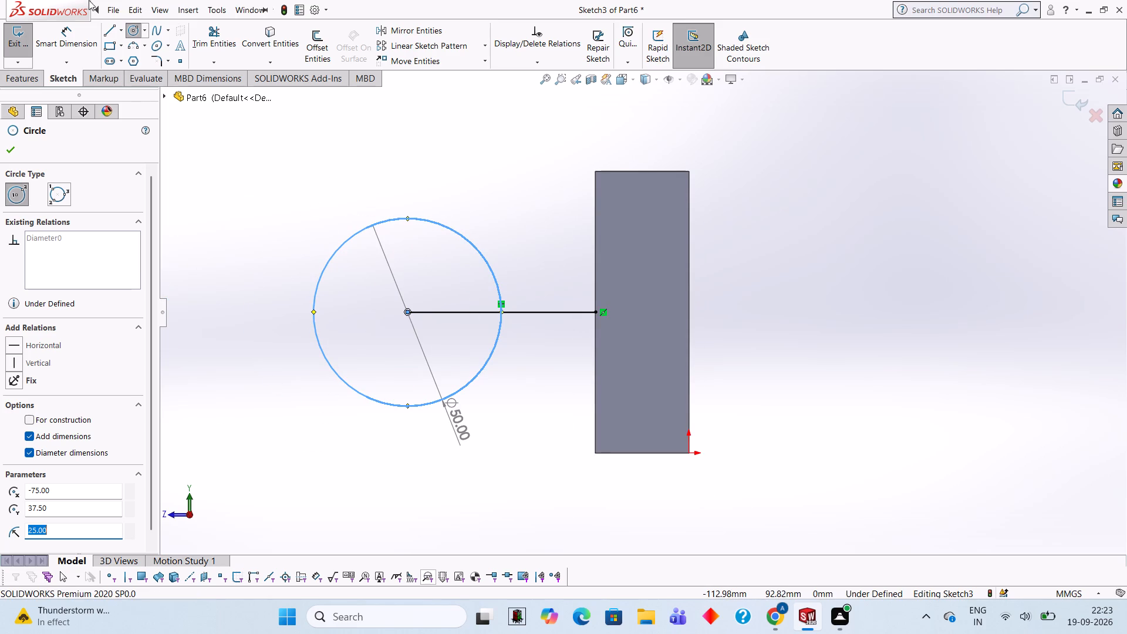
click(107, 28)
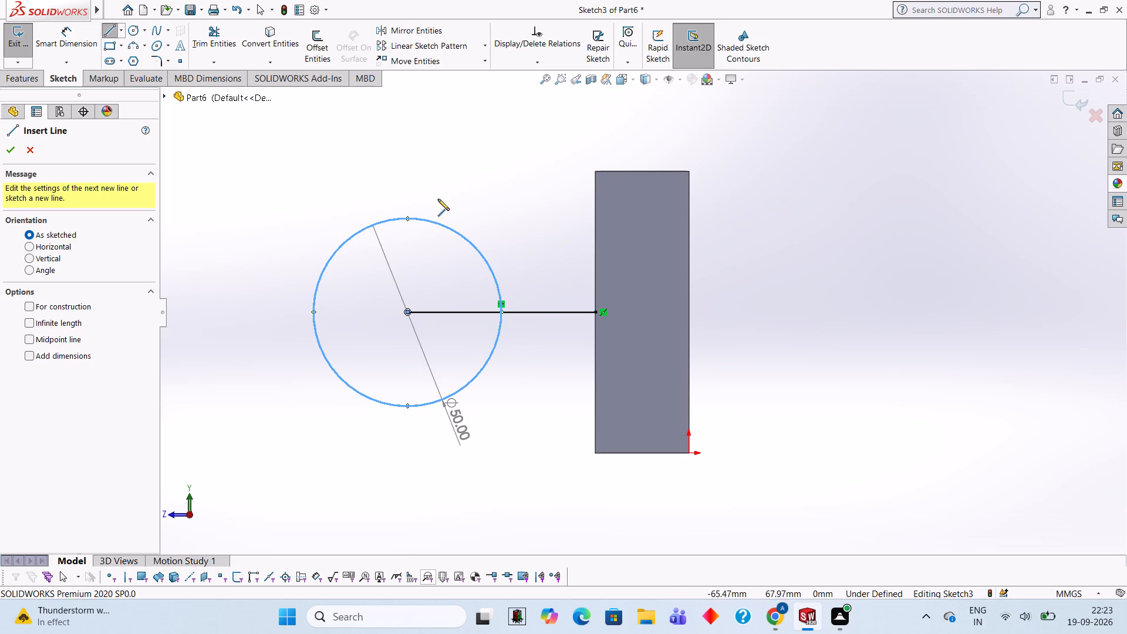
click(593, 170)
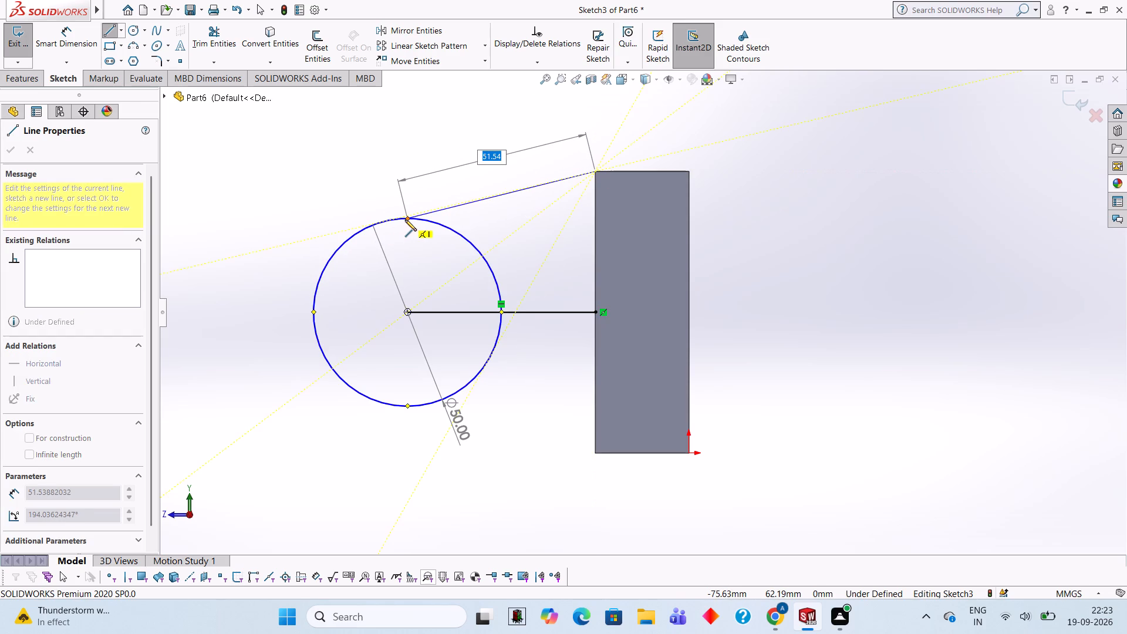
click(376, 224)
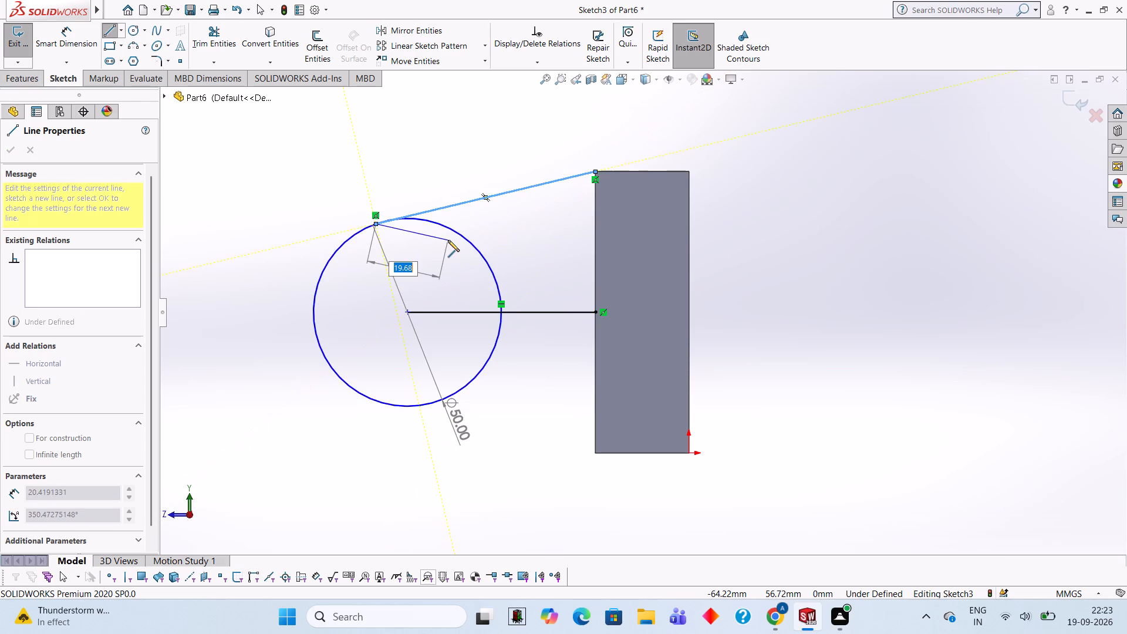
key(Escape)
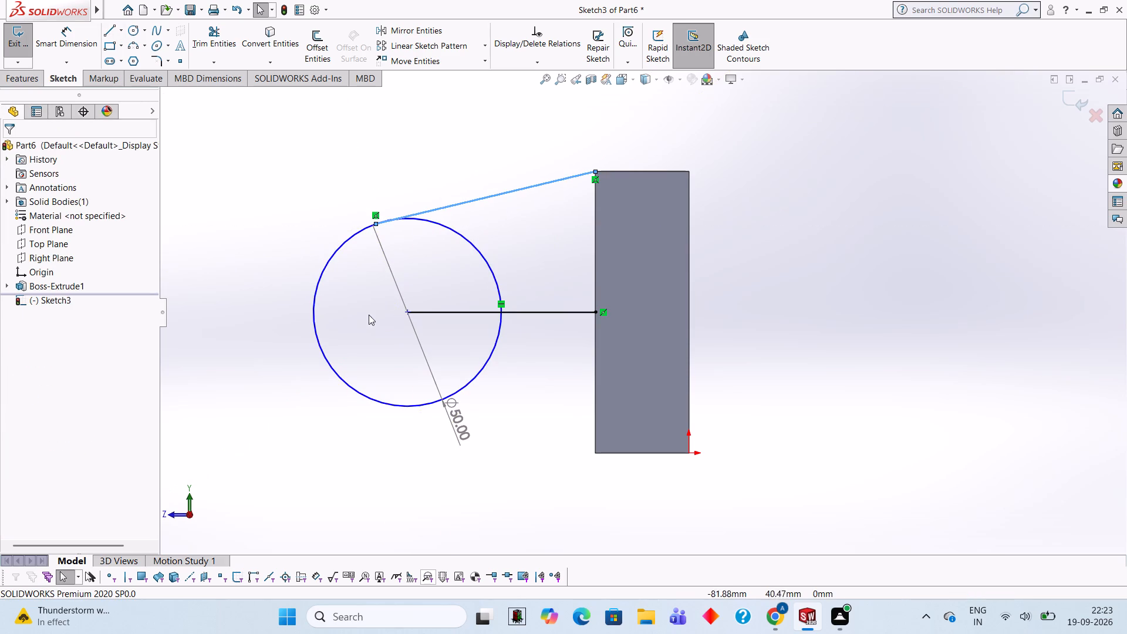
click(110, 26)
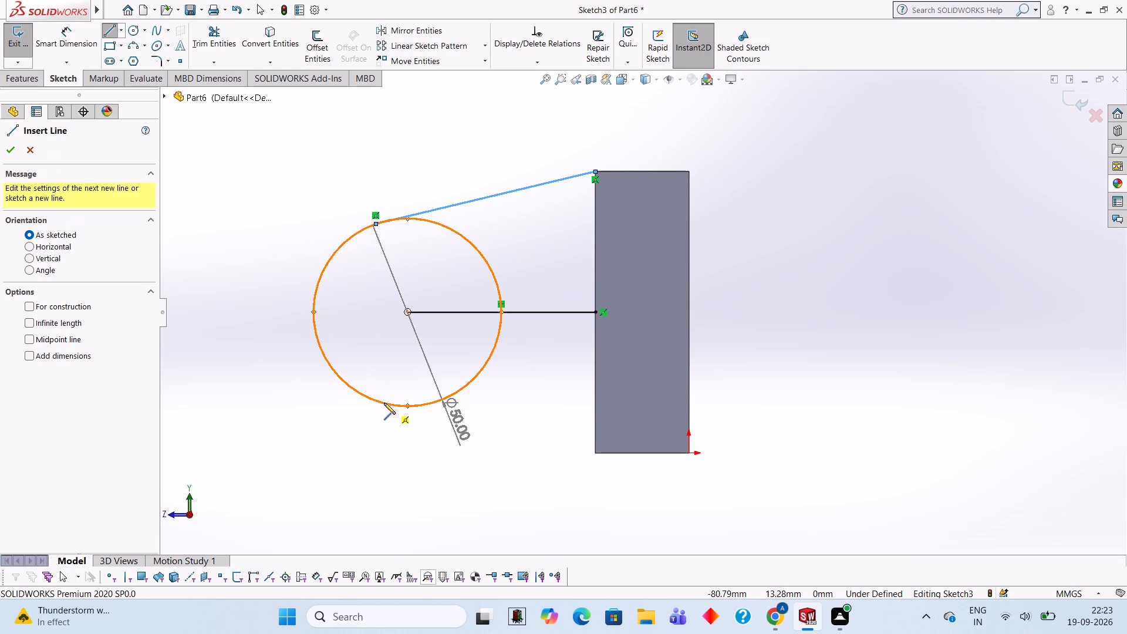
click(593, 453)
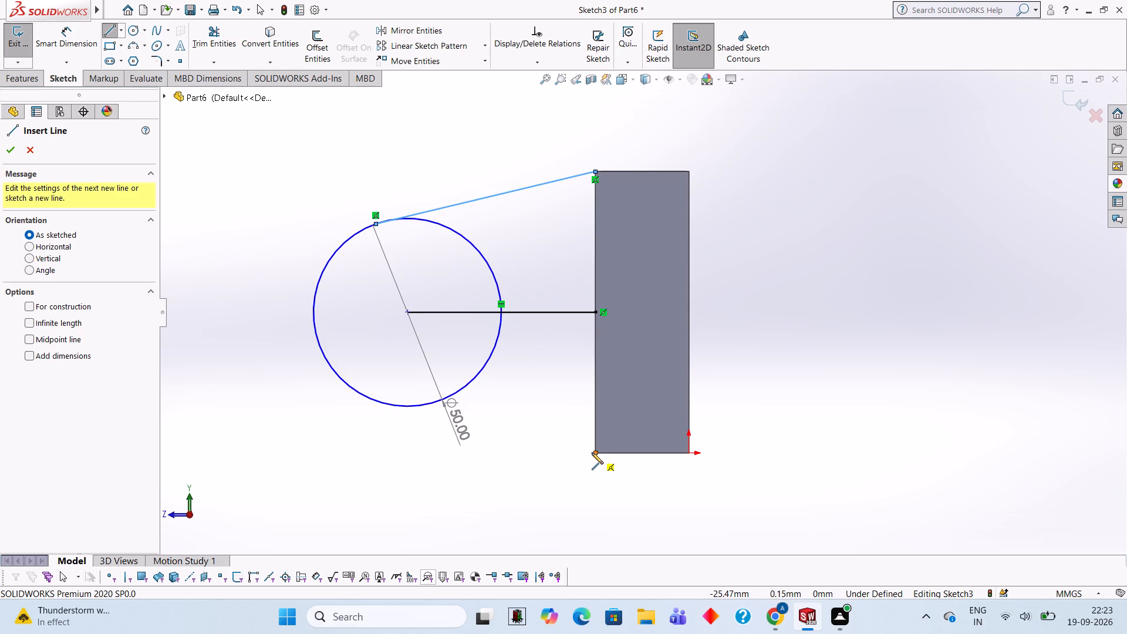
click(376, 403)
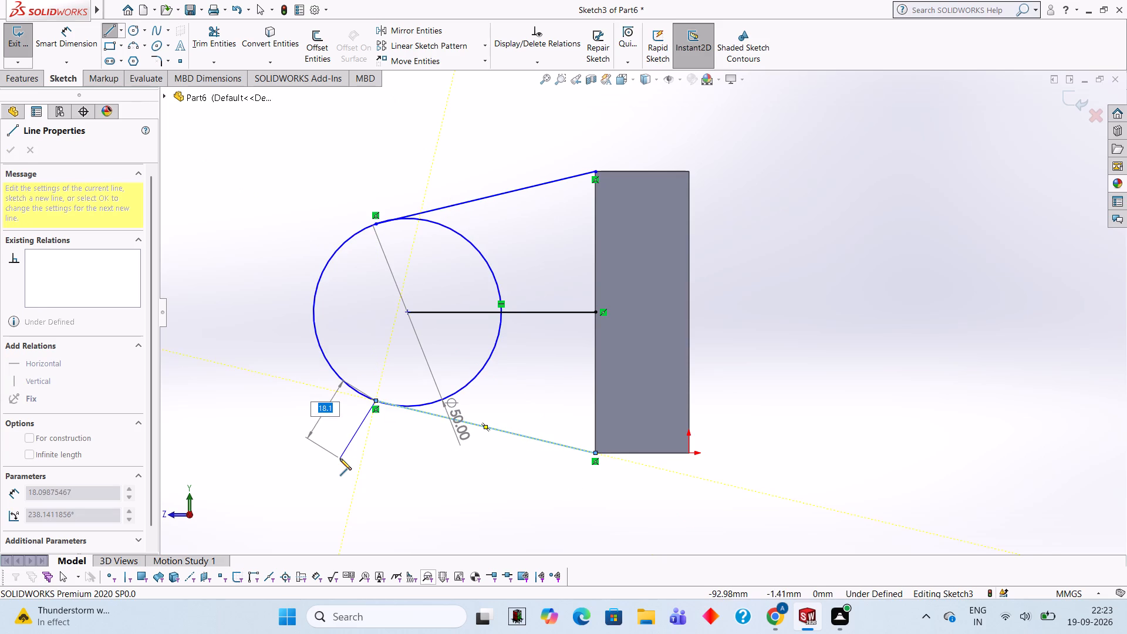
key(Escape)
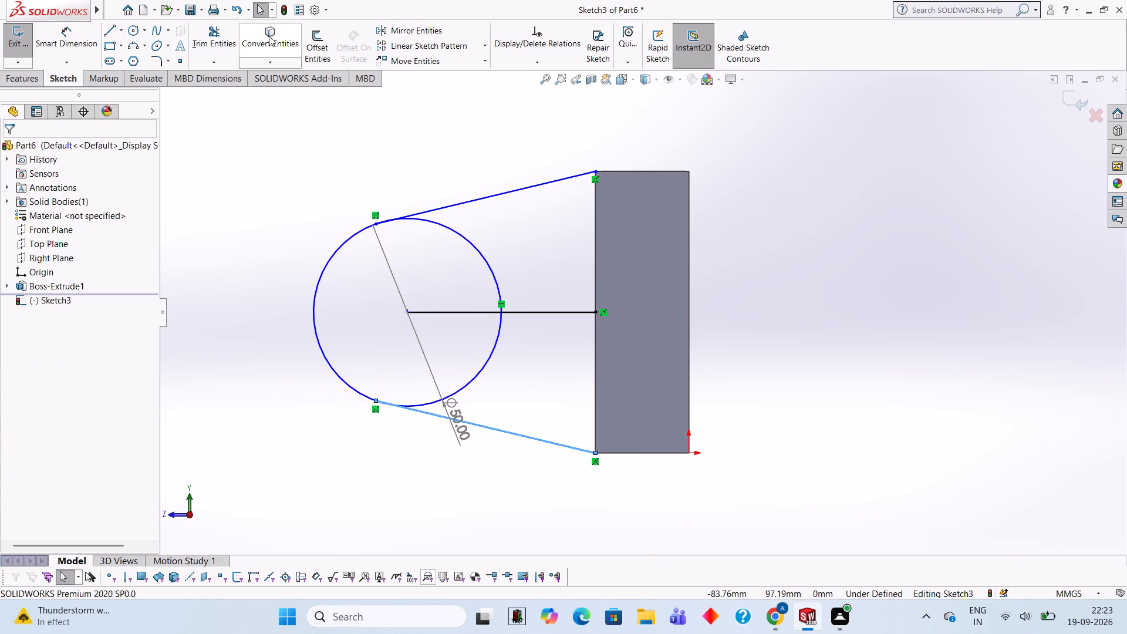
Trim away both portions of the horizontal line and the arc of the circle facing the block.
click(212, 32)
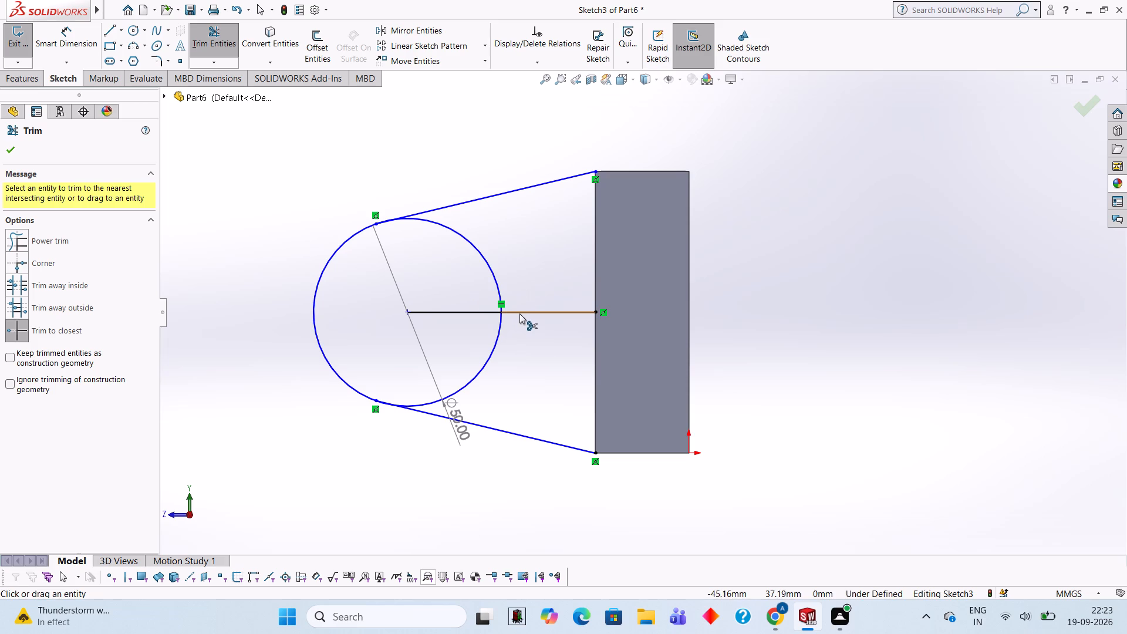
click(519, 313)
click(488, 313)
click(498, 288)
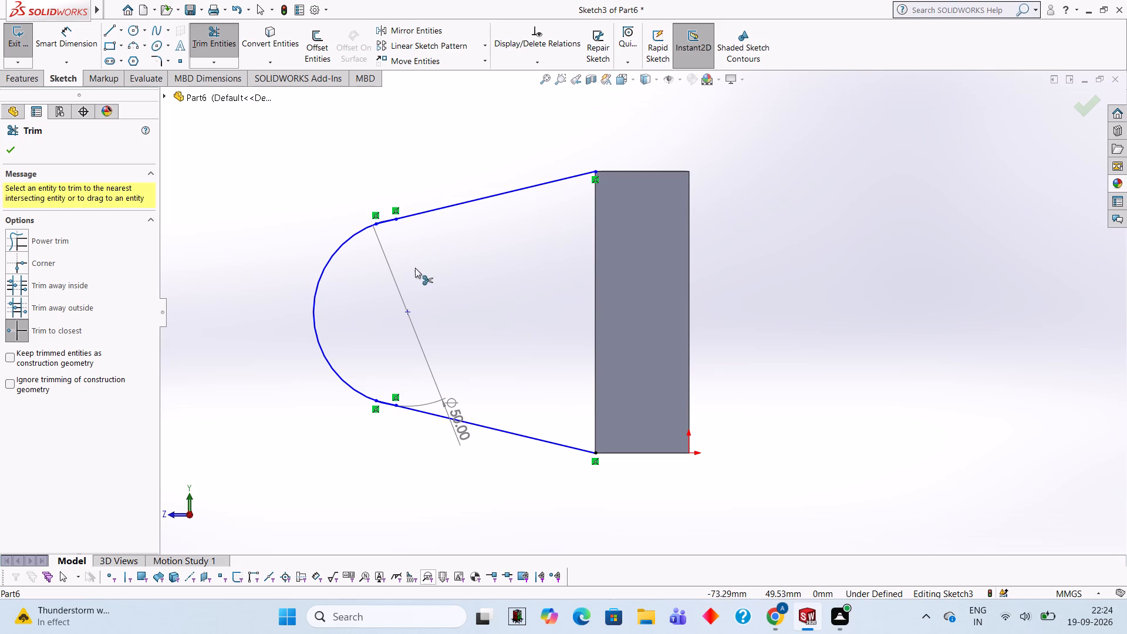
Trim the small leftover arc slivers where the upper and lower sloping lines meet the circle.
scroll(418, 247, down, 15)
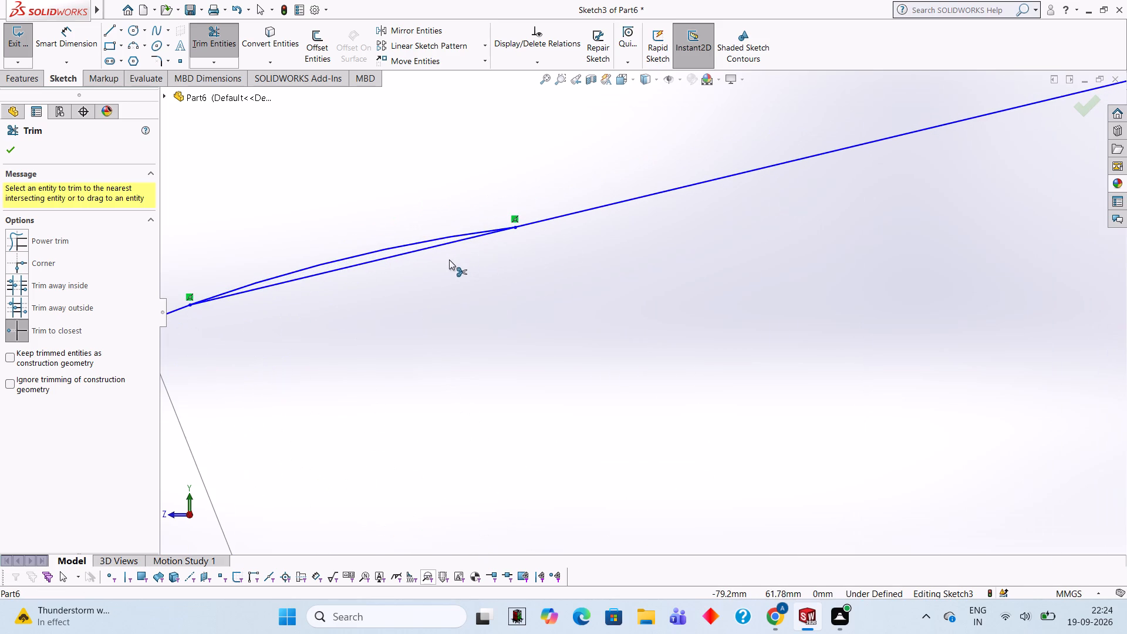
click(439, 240)
scroll(443, 314, down, 2)
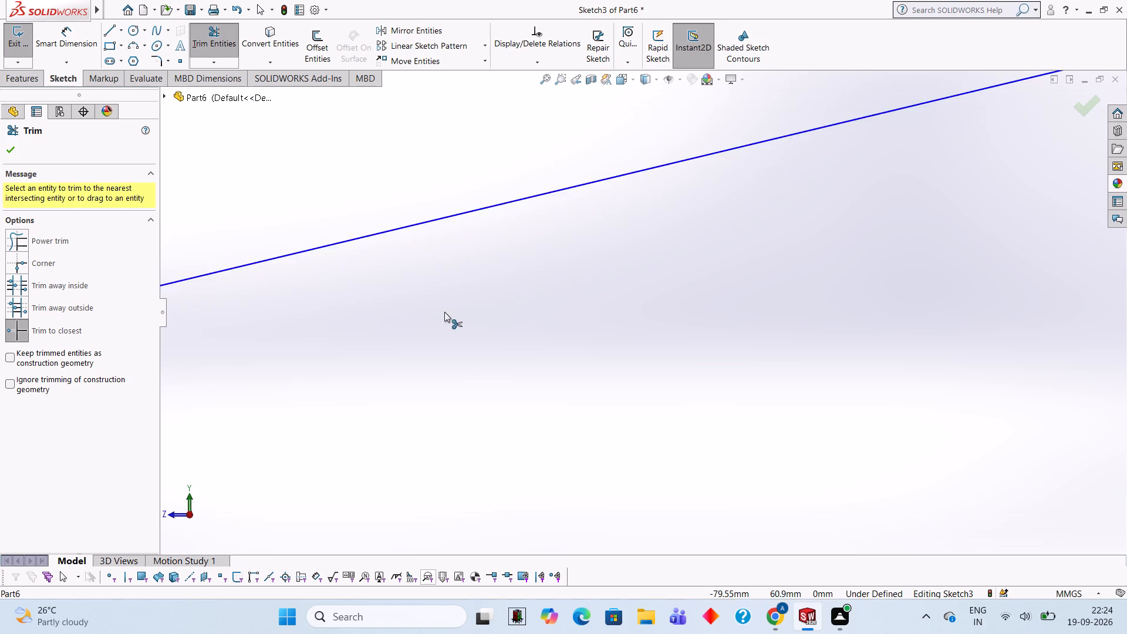
scroll(450, 304, up, 12)
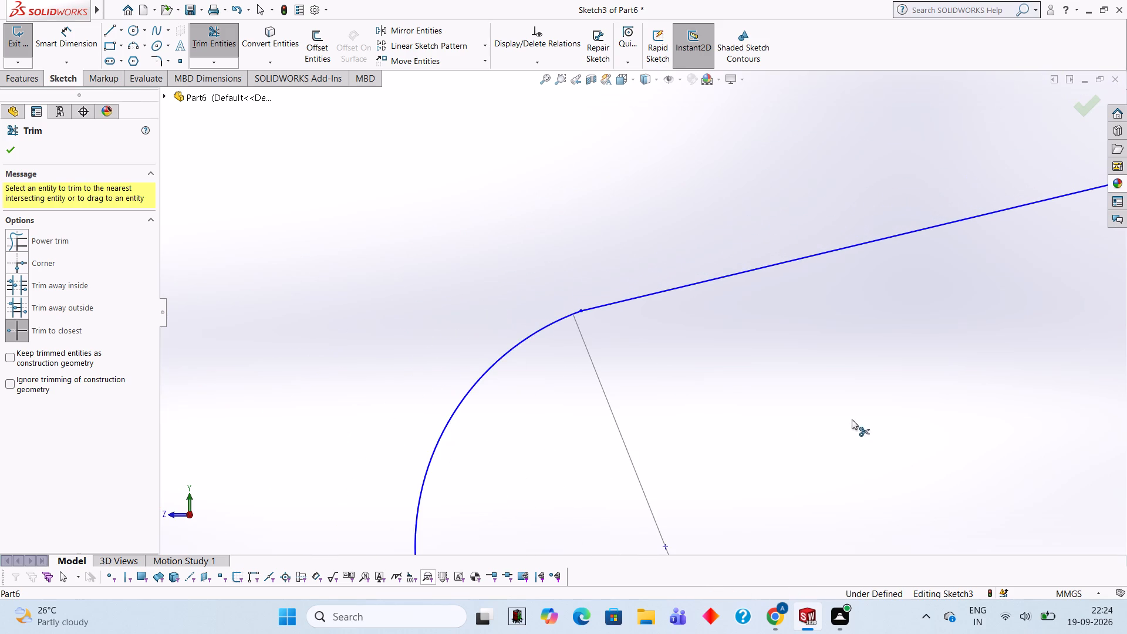
scroll(862, 417, down, 2)
scroll(891, 417, up, 7)
scroll(625, 473, down, 10)
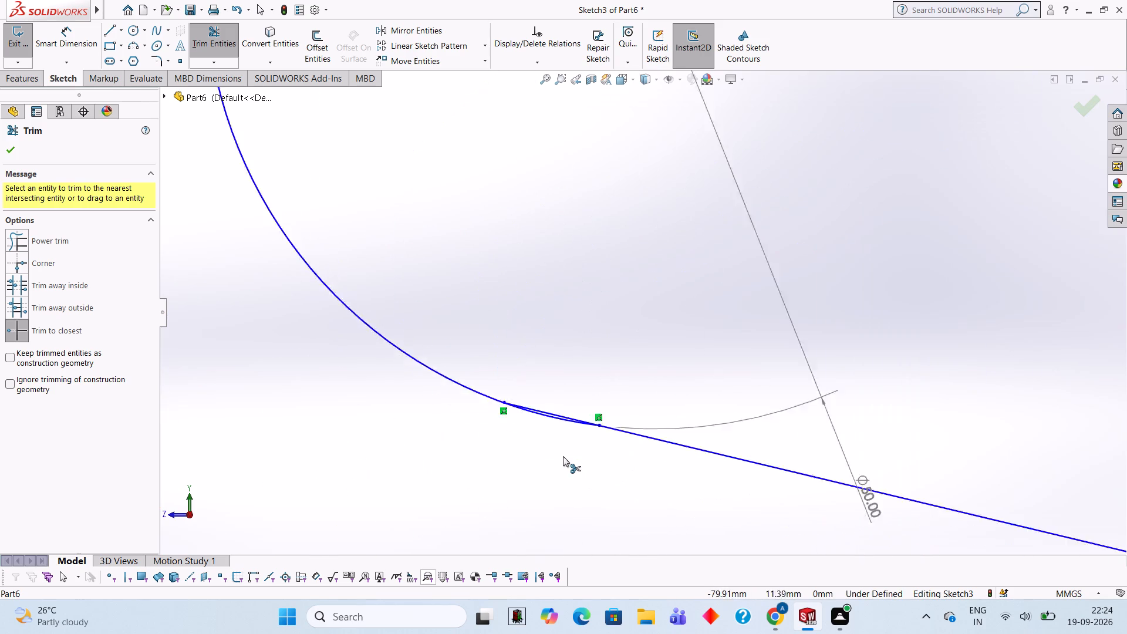
scroll(563, 456, down, 1)
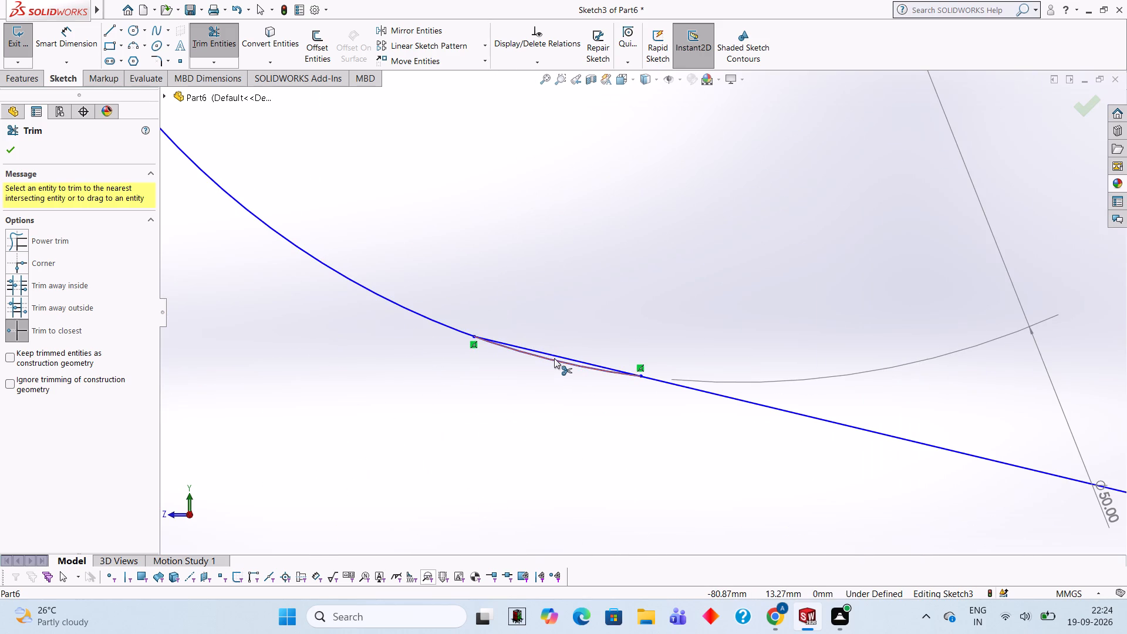
click(554, 363)
Close the lug profile with a 75 mm vertical line along the block's front edge, joining the two sloping lines.
scroll(555, 363, up, 3)
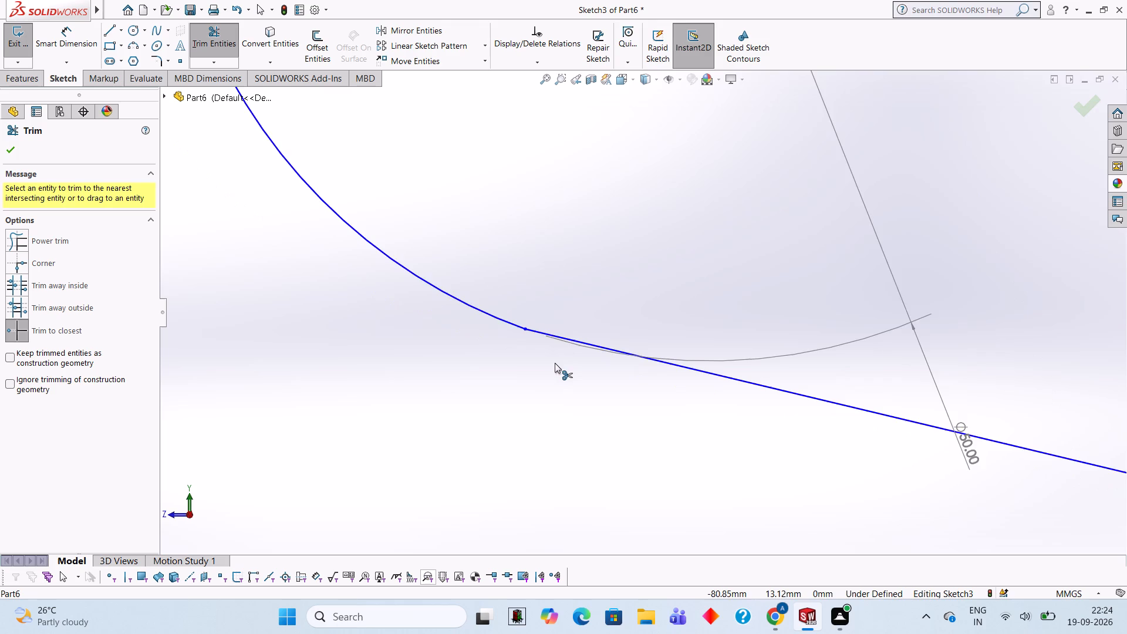
scroll(594, 319, up, 7)
scroll(849, 232, down, 1)
scroll(855, 236, up, 4)
scroll(855, 236, down, 1)
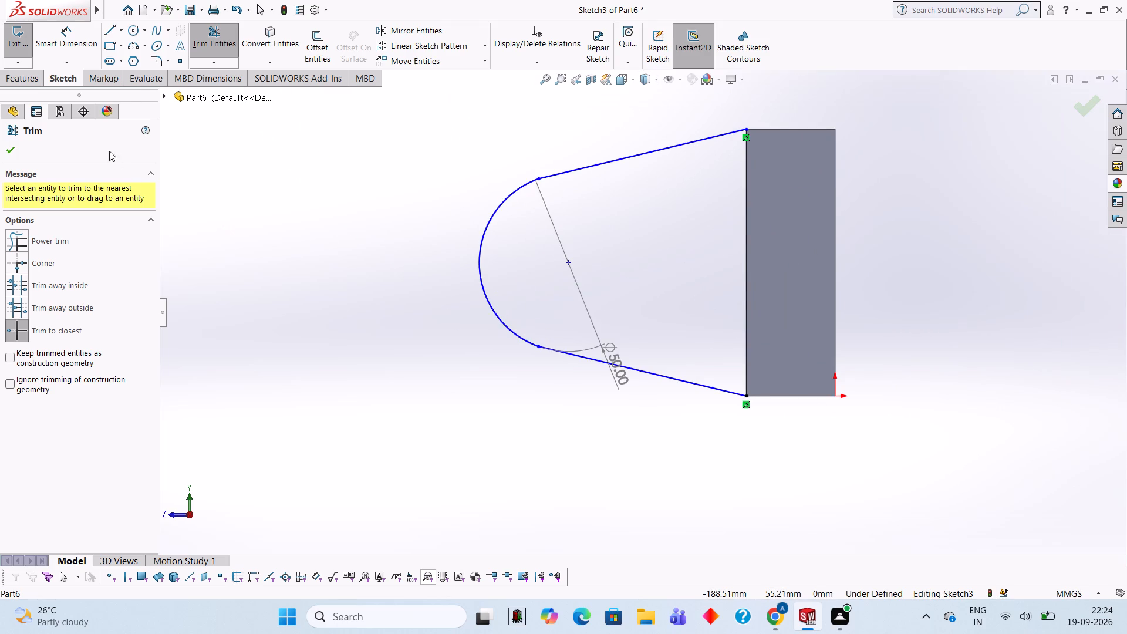
click(33, 76)
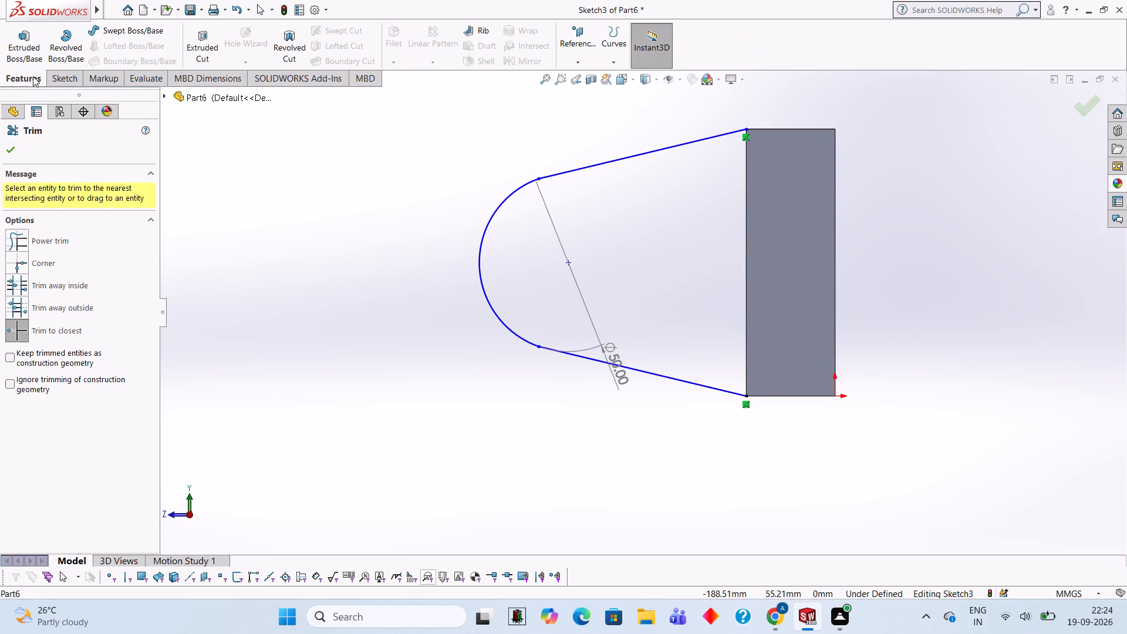
click(288, 183)
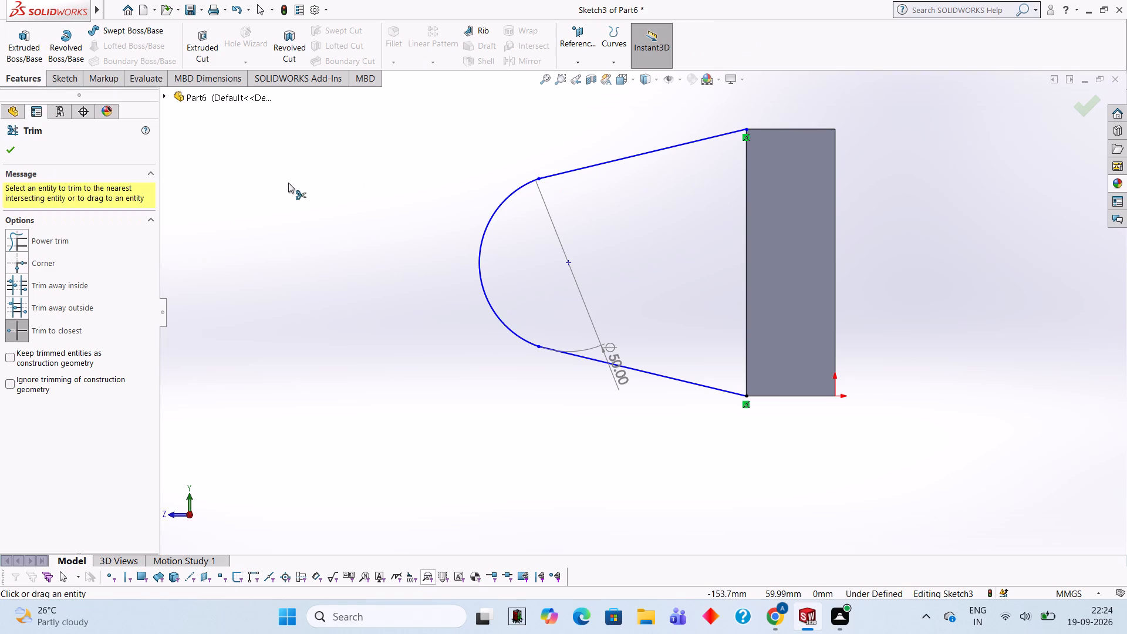
click(71, 85)
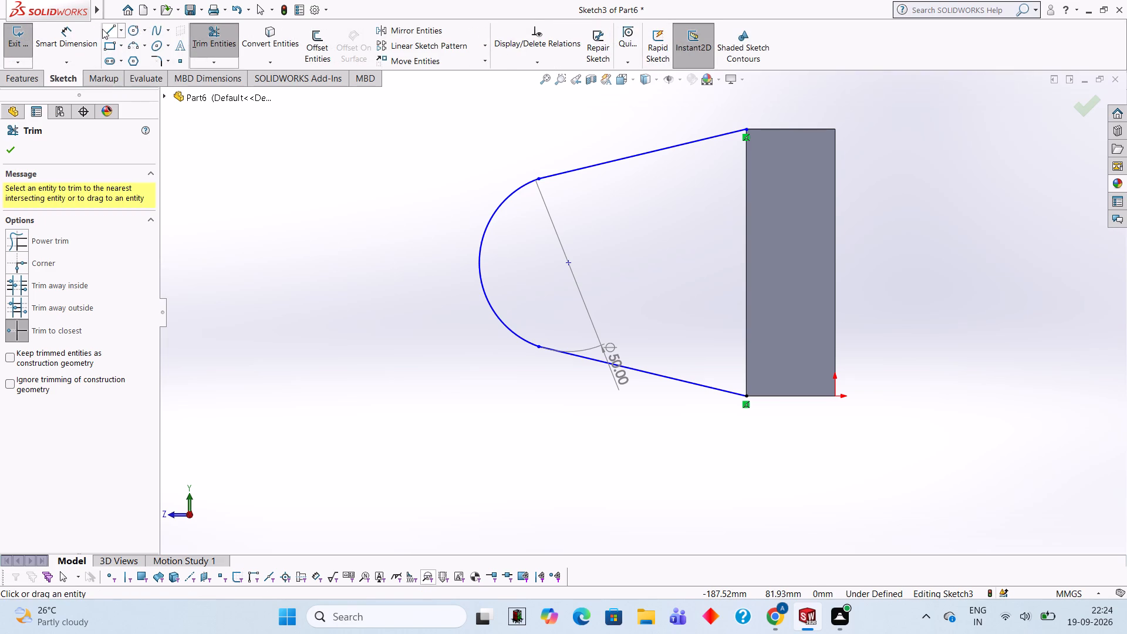
click(102, 29)
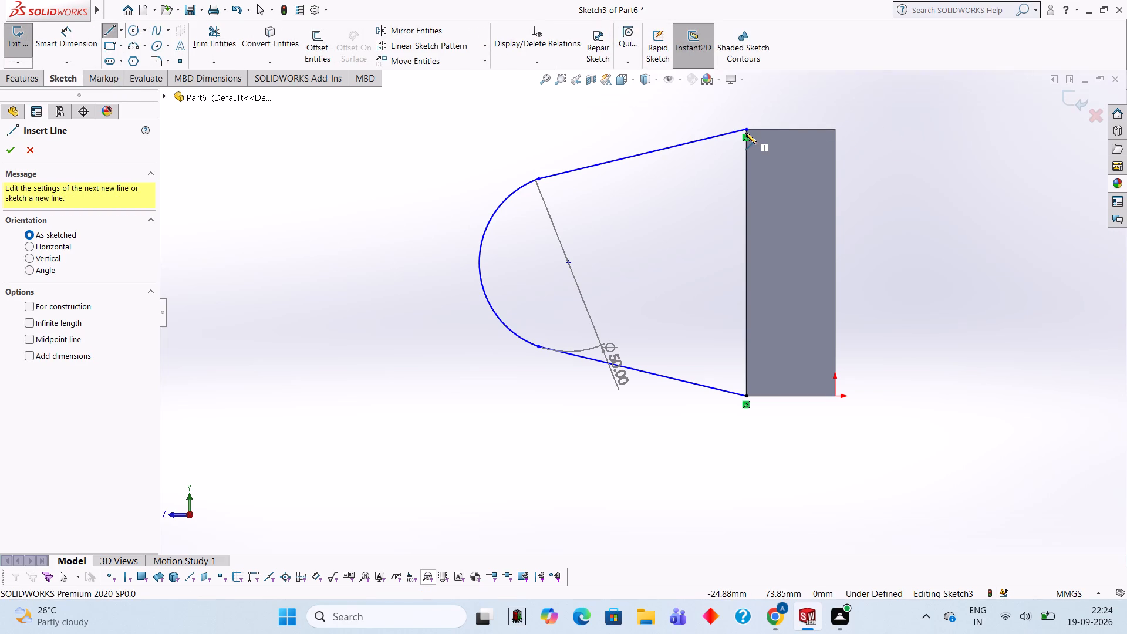
click(745, 133)
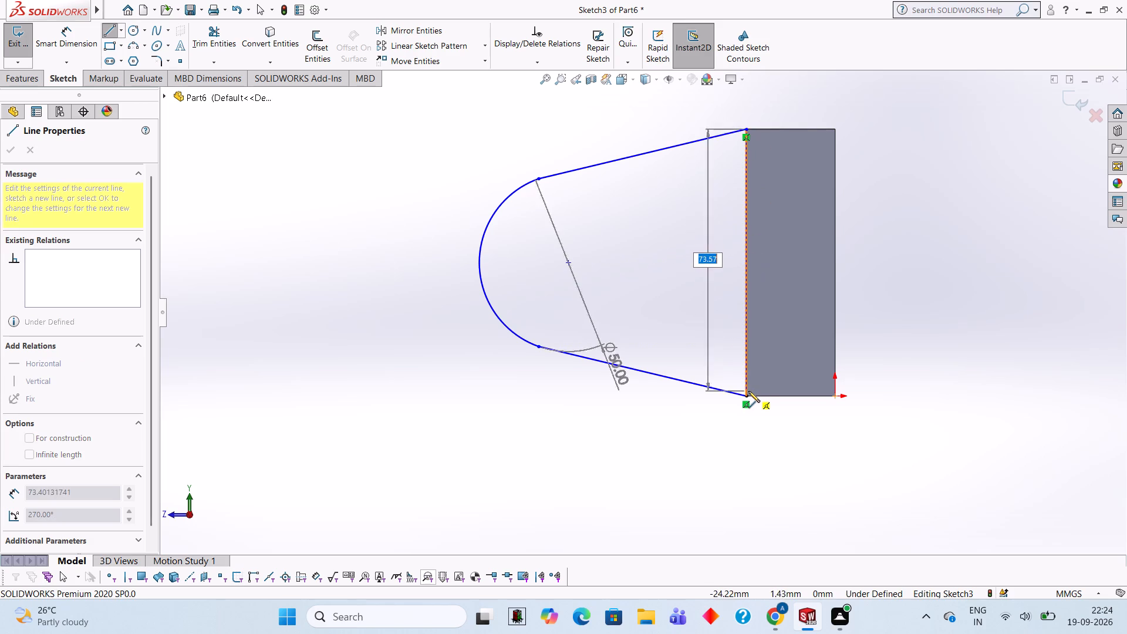
click(747, 397)
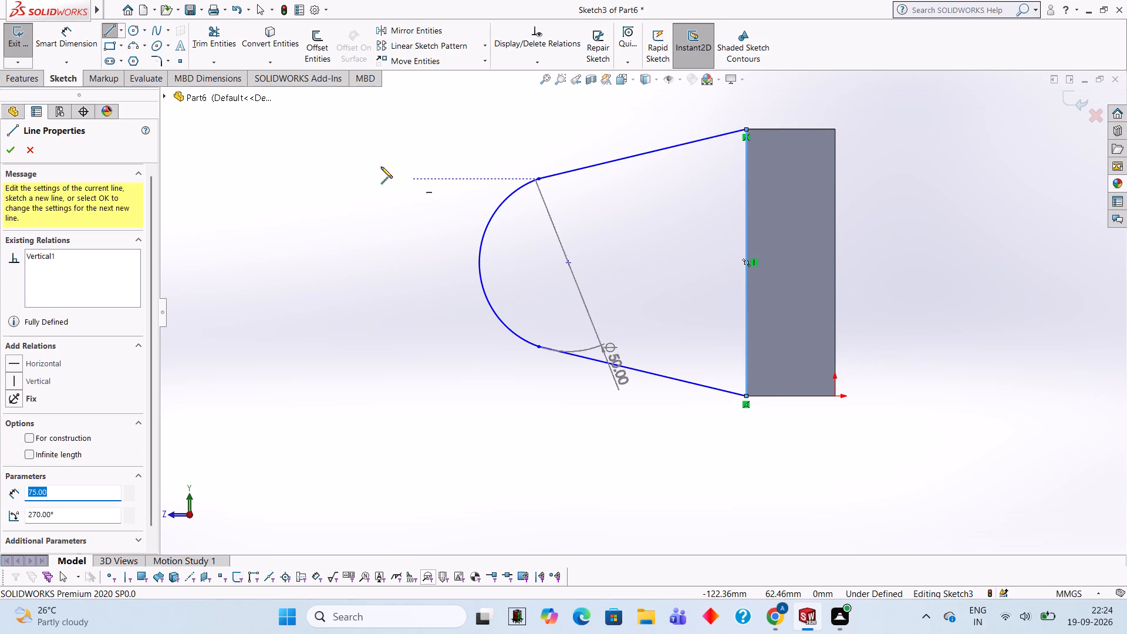
Extrude the lug profile as a blind boss 22 mm deep, reversed to run inward along the block, with the result merged.
click(31, 77)
click(31, 51)
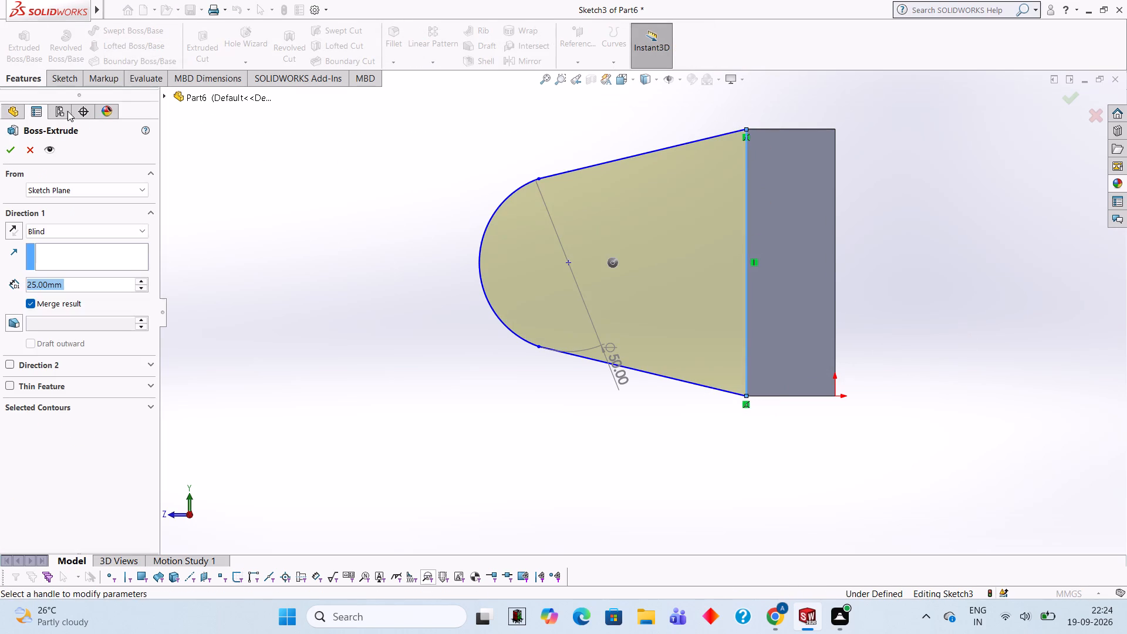
middle_drag(441, 233, 525, 278)
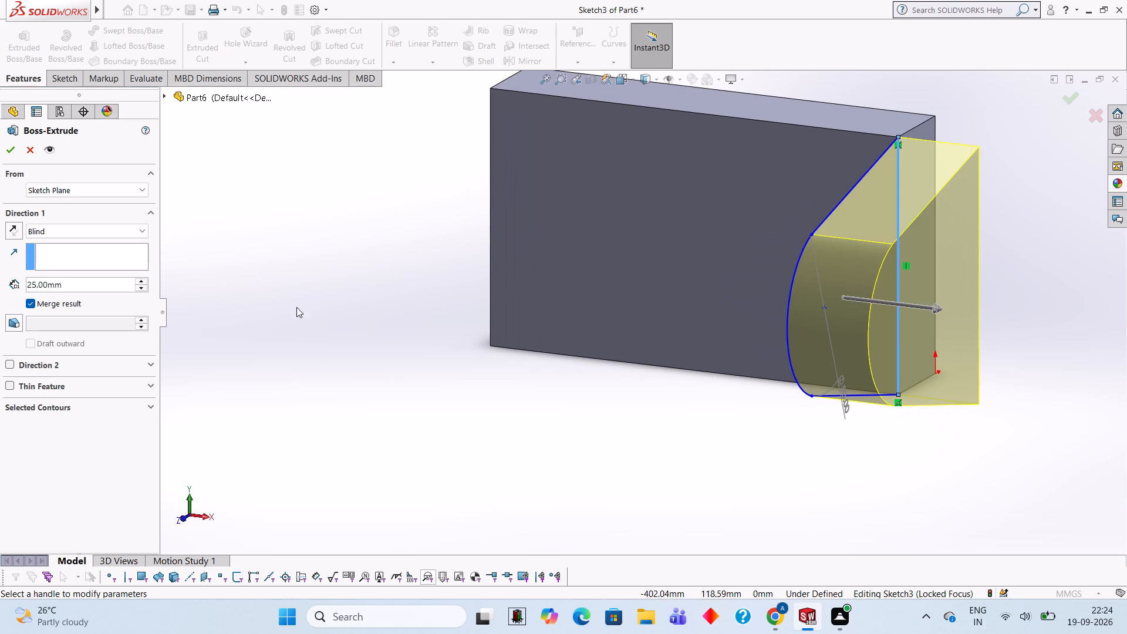
click(9, 230)
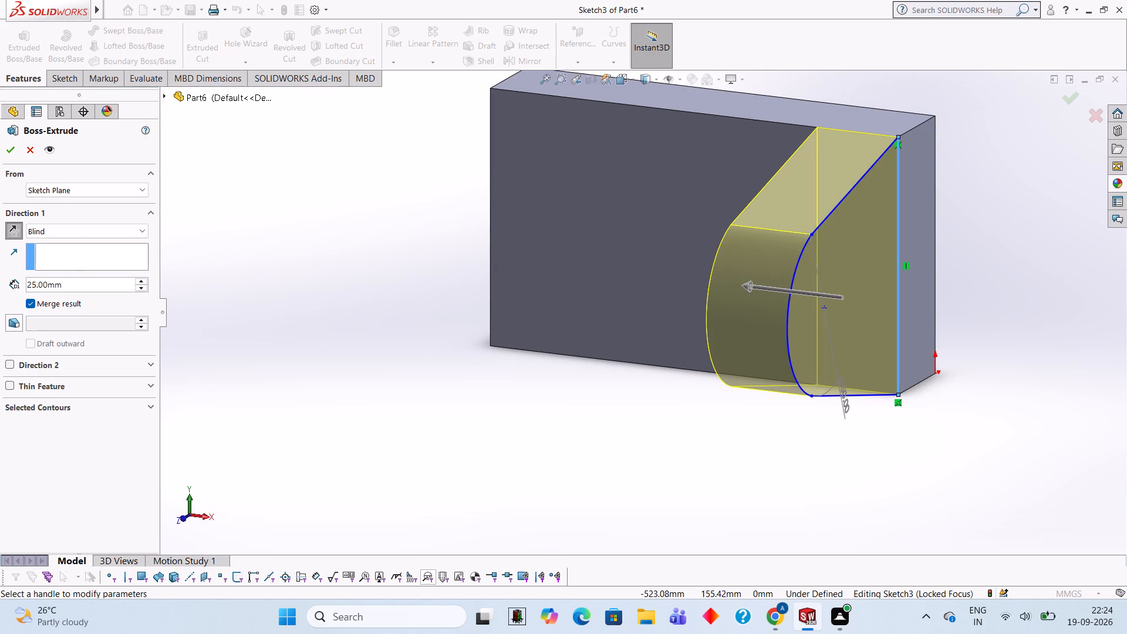
click(93, 285)
key(BackSpace)
key(BackSpace)
key(BackSpace)
key(BackSpace)
key(BackSpace)
key(BackSpace)
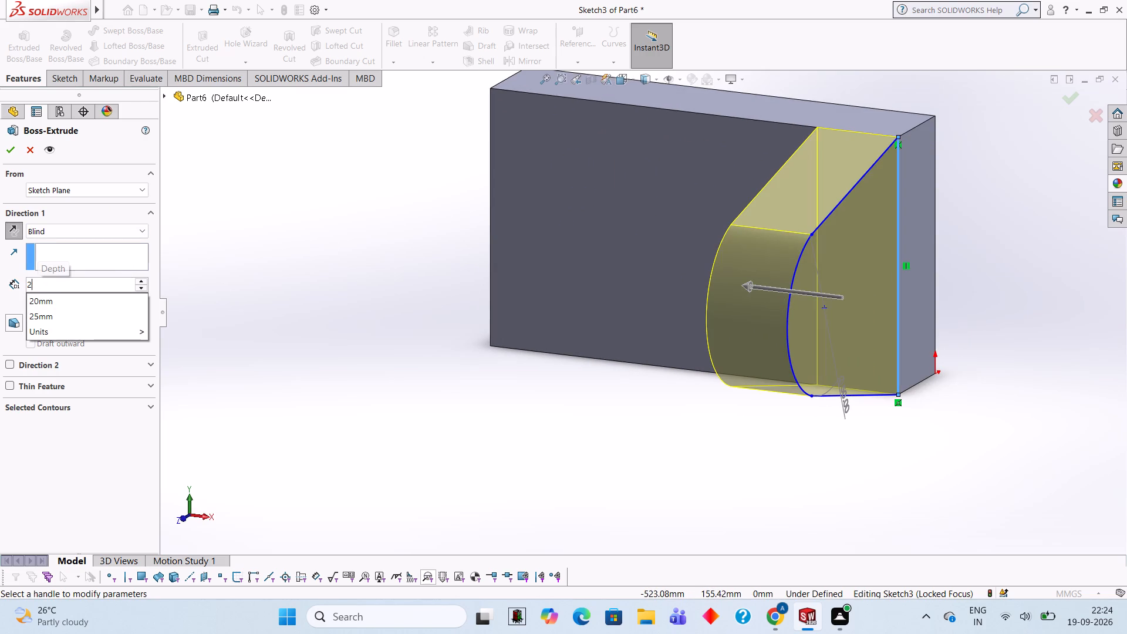
key(2)
key(Return)
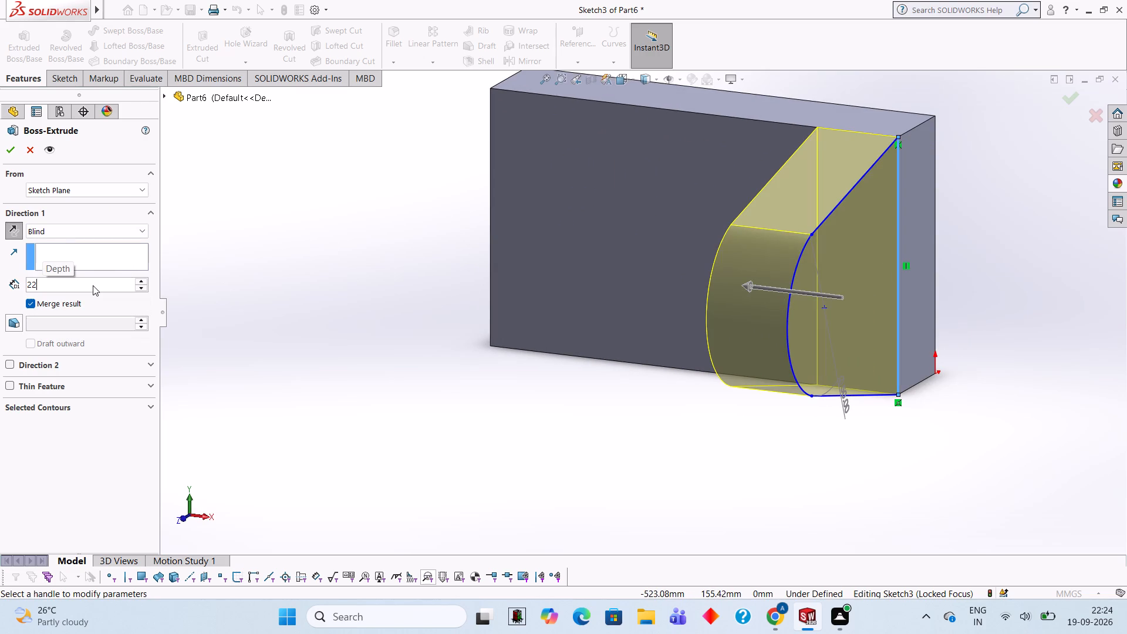
click(5, 152)
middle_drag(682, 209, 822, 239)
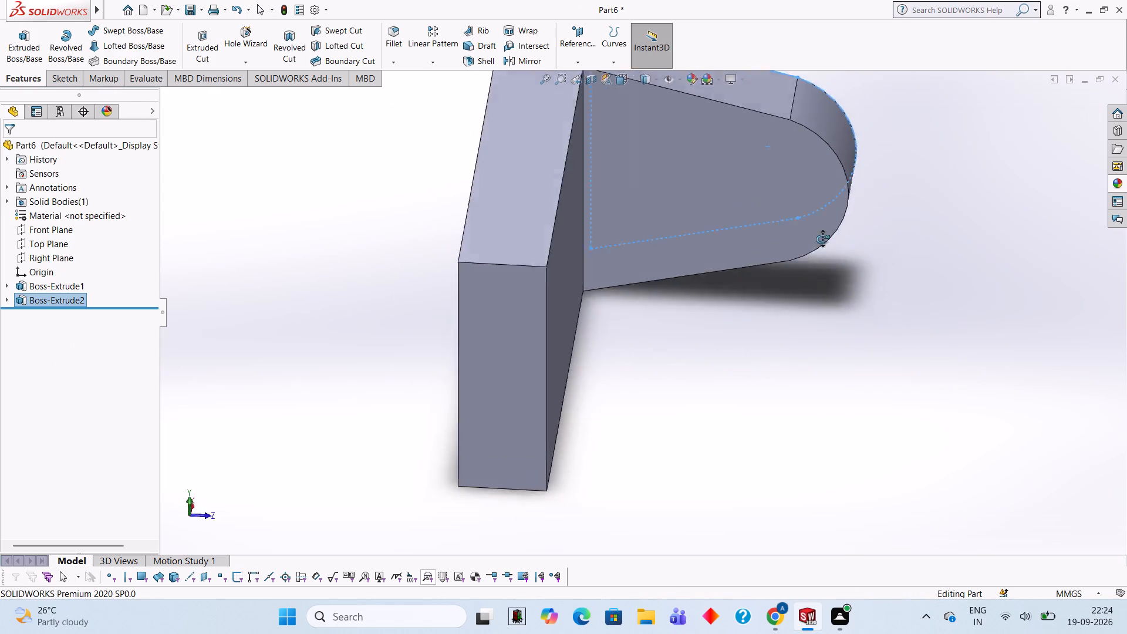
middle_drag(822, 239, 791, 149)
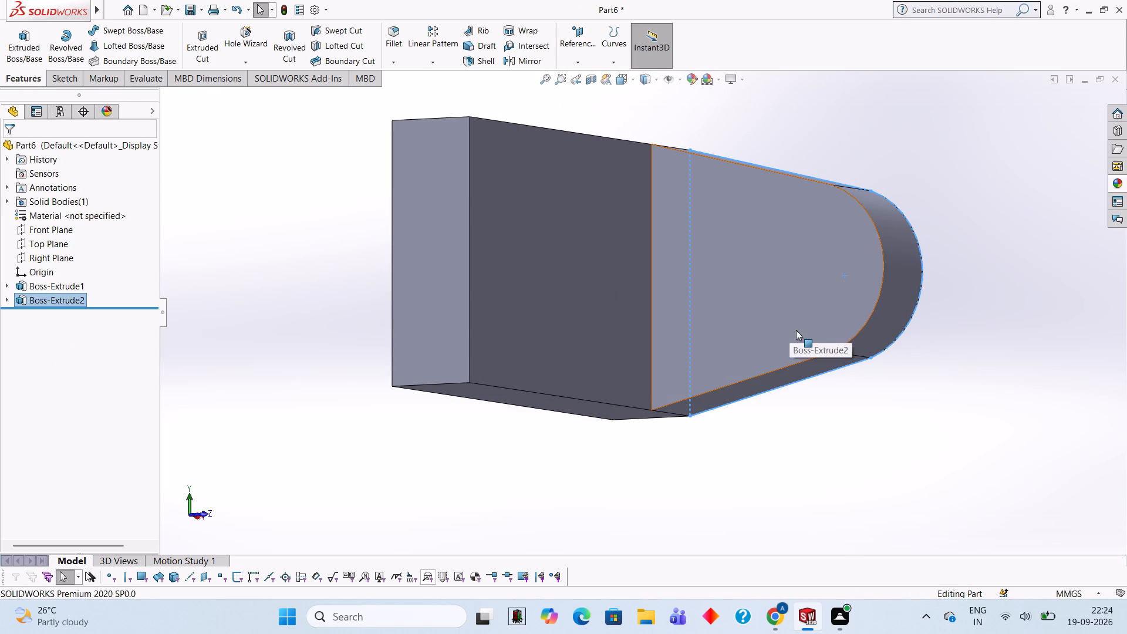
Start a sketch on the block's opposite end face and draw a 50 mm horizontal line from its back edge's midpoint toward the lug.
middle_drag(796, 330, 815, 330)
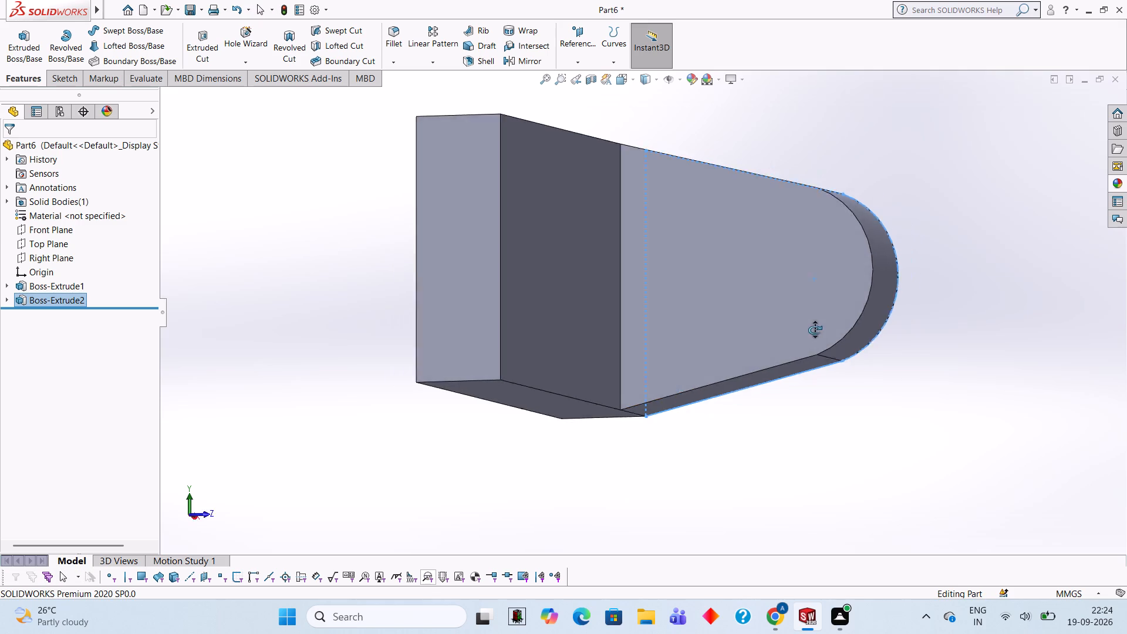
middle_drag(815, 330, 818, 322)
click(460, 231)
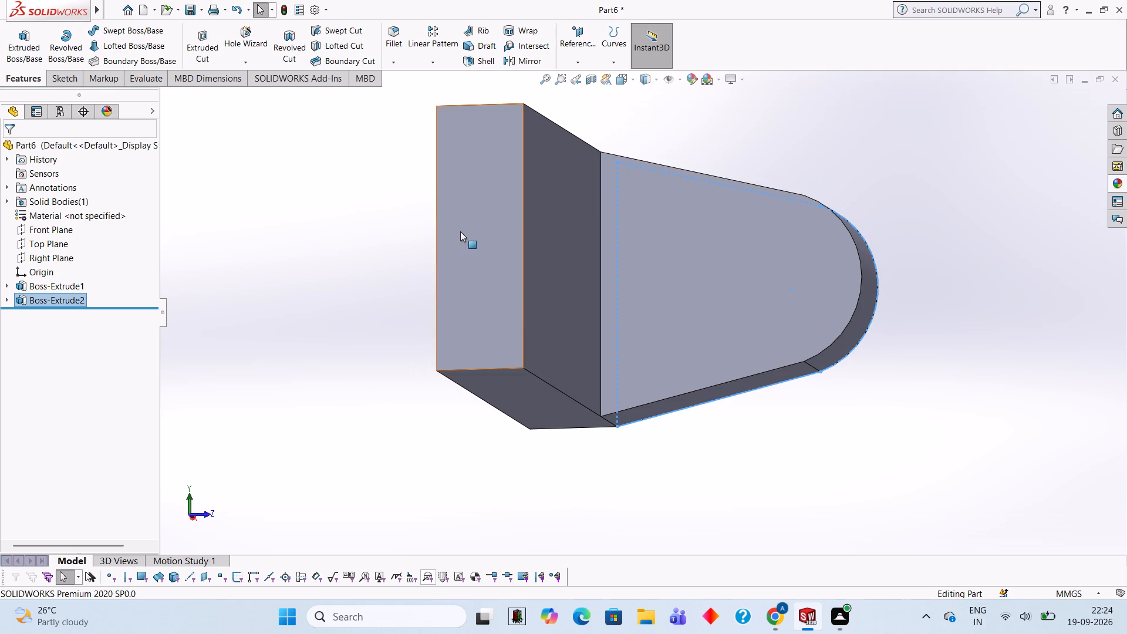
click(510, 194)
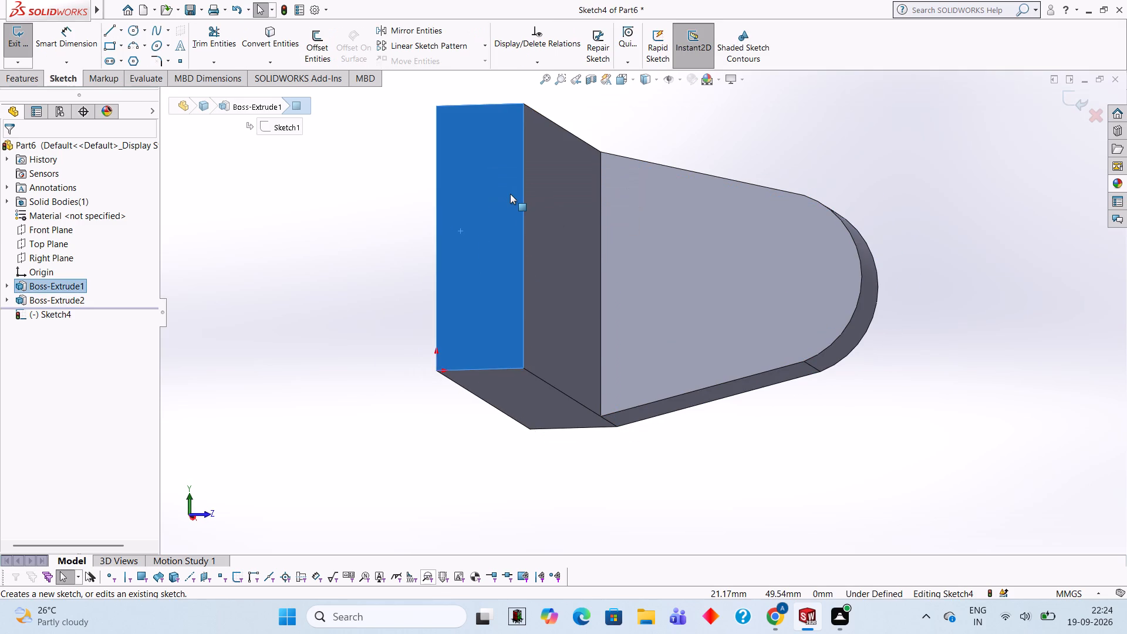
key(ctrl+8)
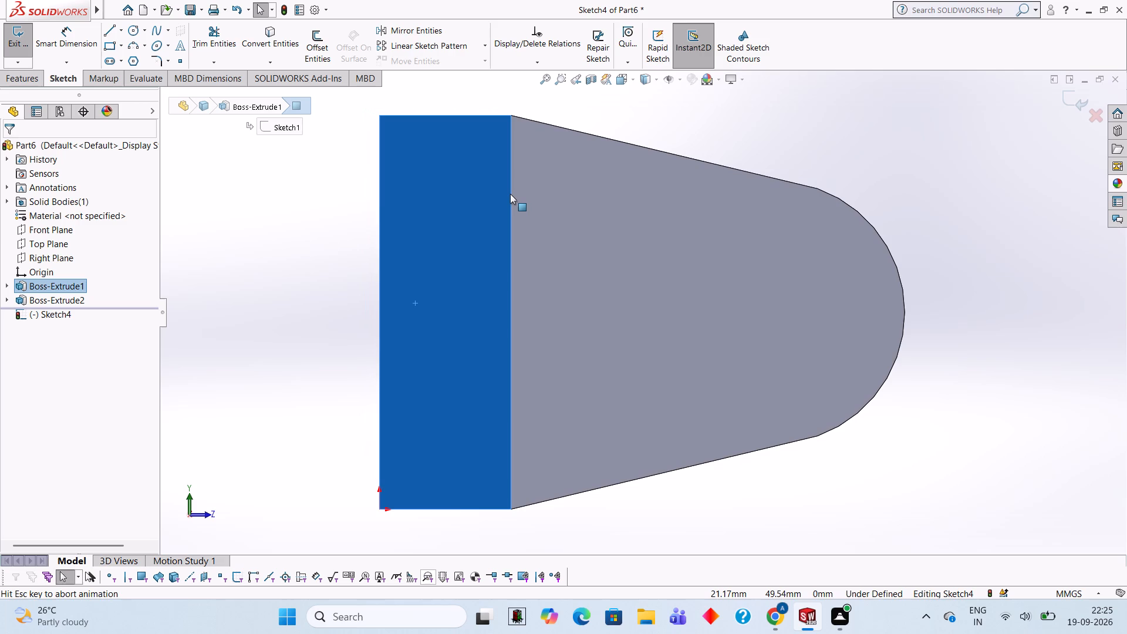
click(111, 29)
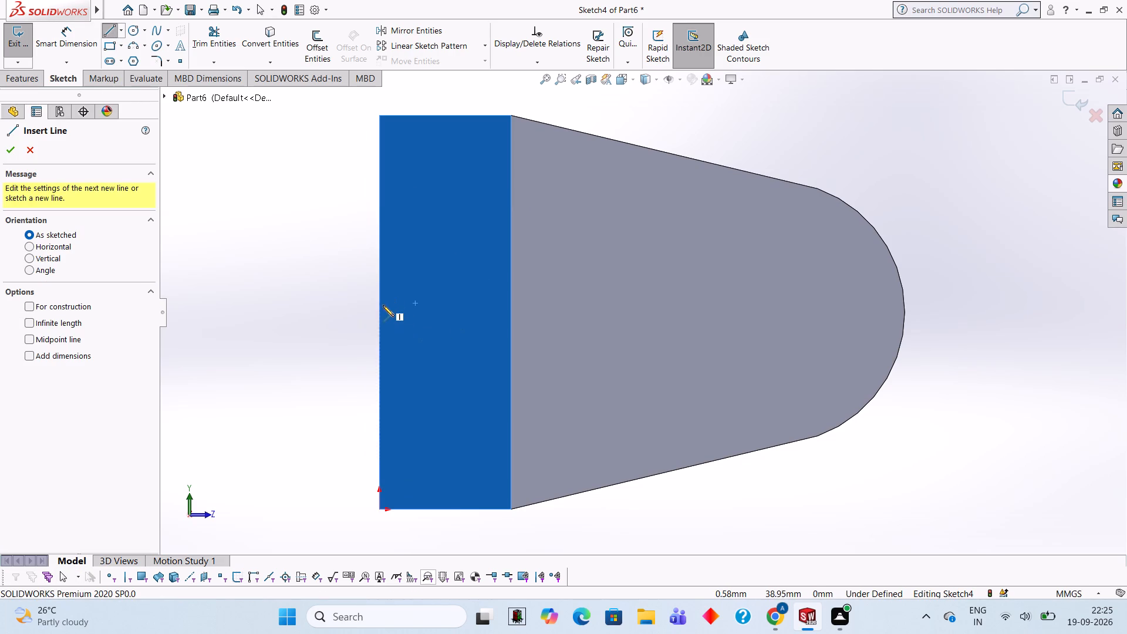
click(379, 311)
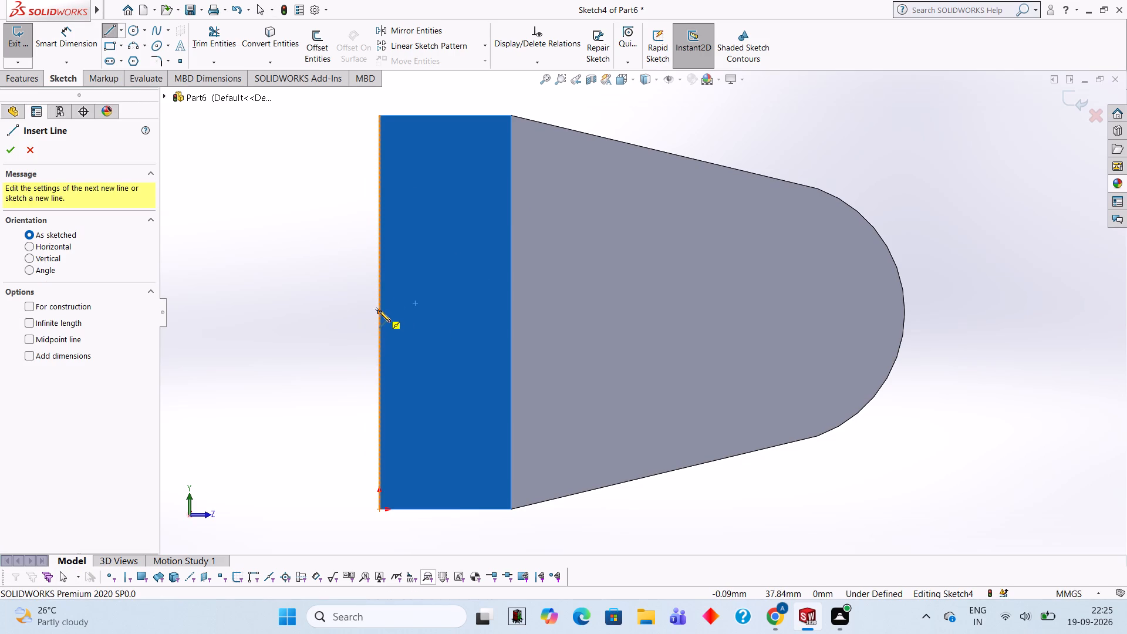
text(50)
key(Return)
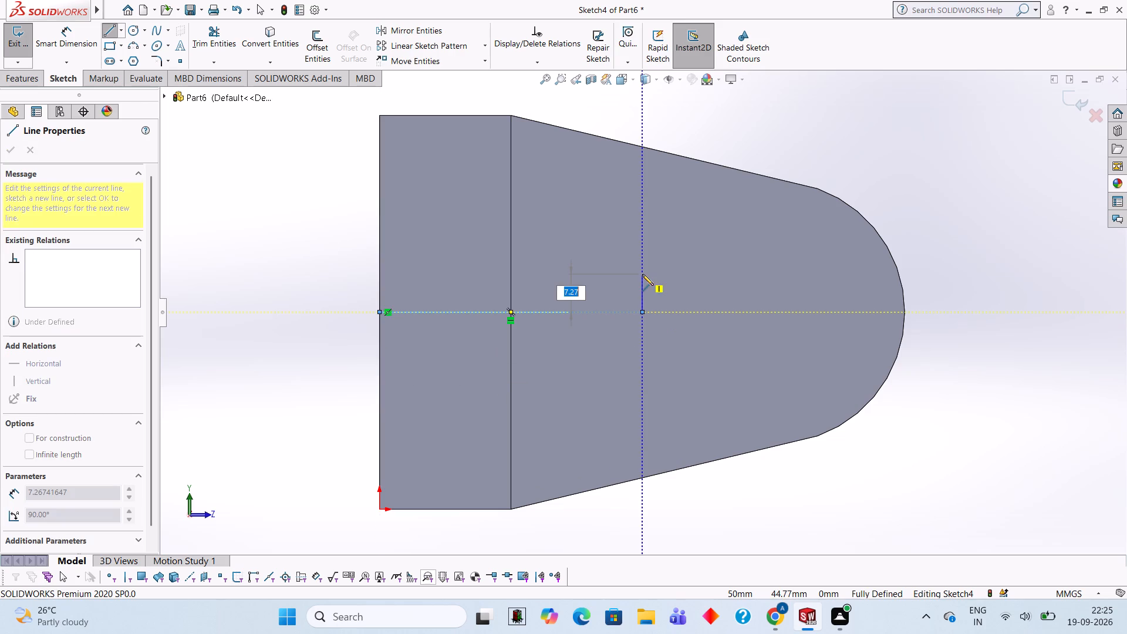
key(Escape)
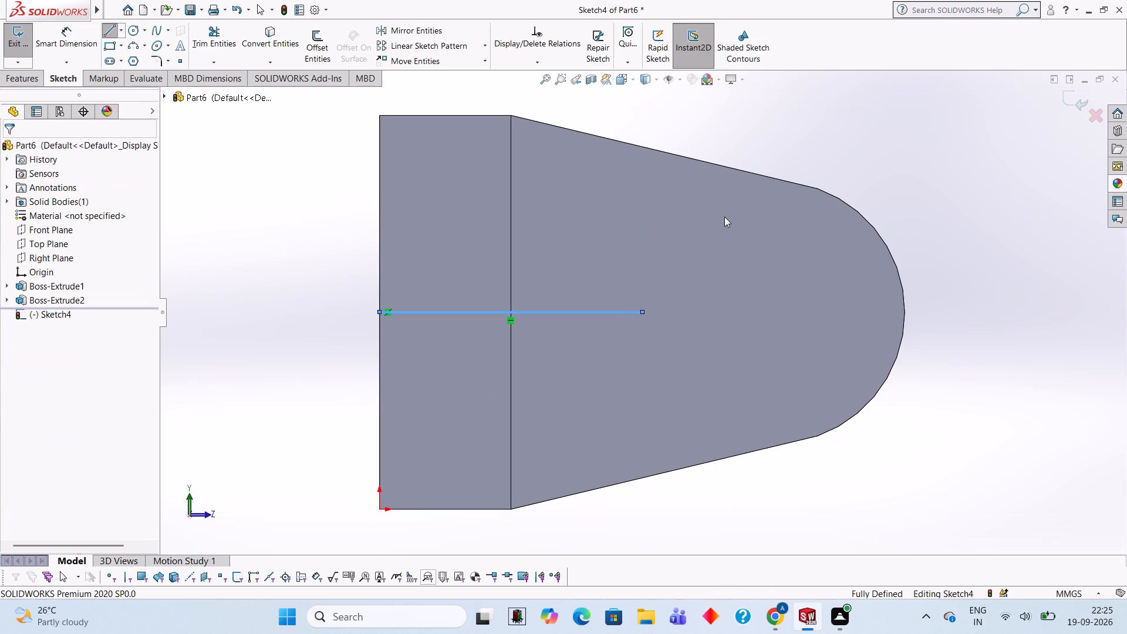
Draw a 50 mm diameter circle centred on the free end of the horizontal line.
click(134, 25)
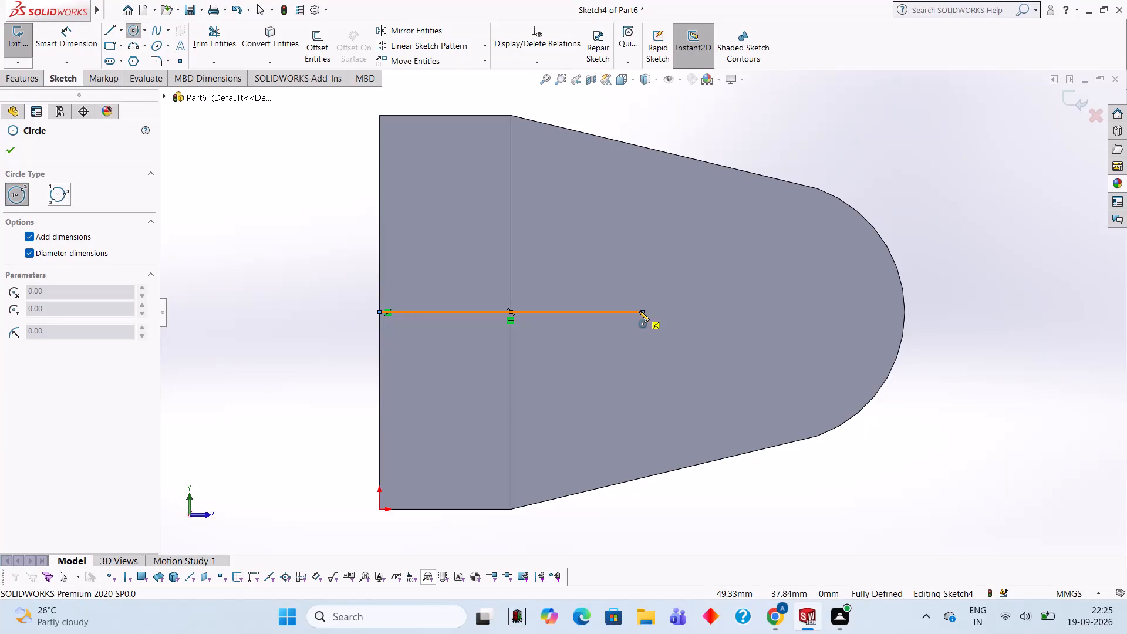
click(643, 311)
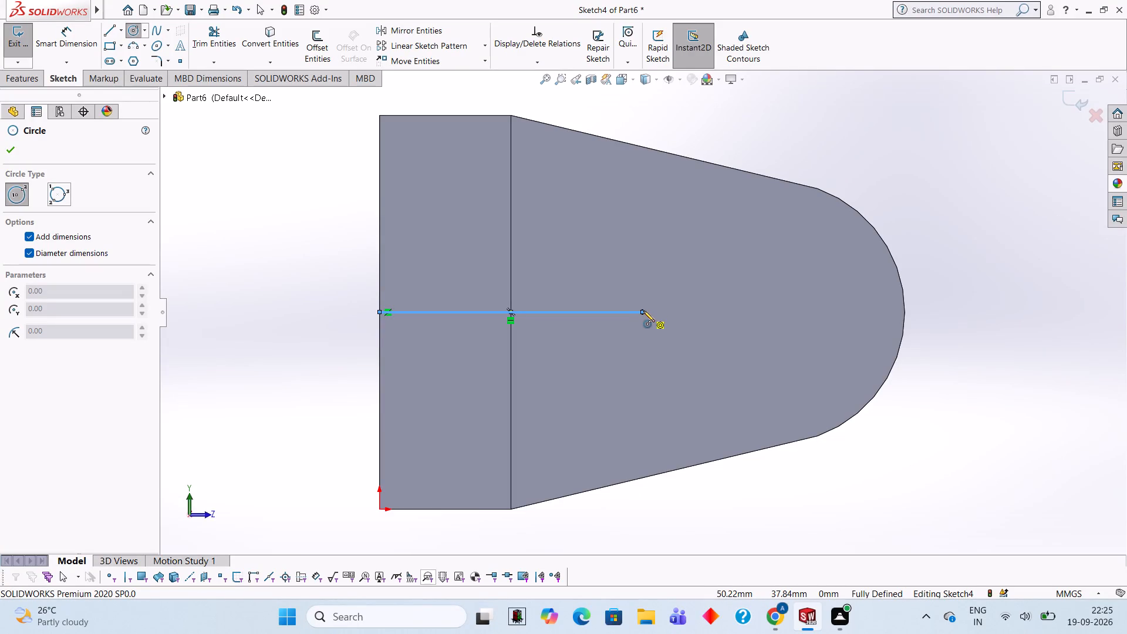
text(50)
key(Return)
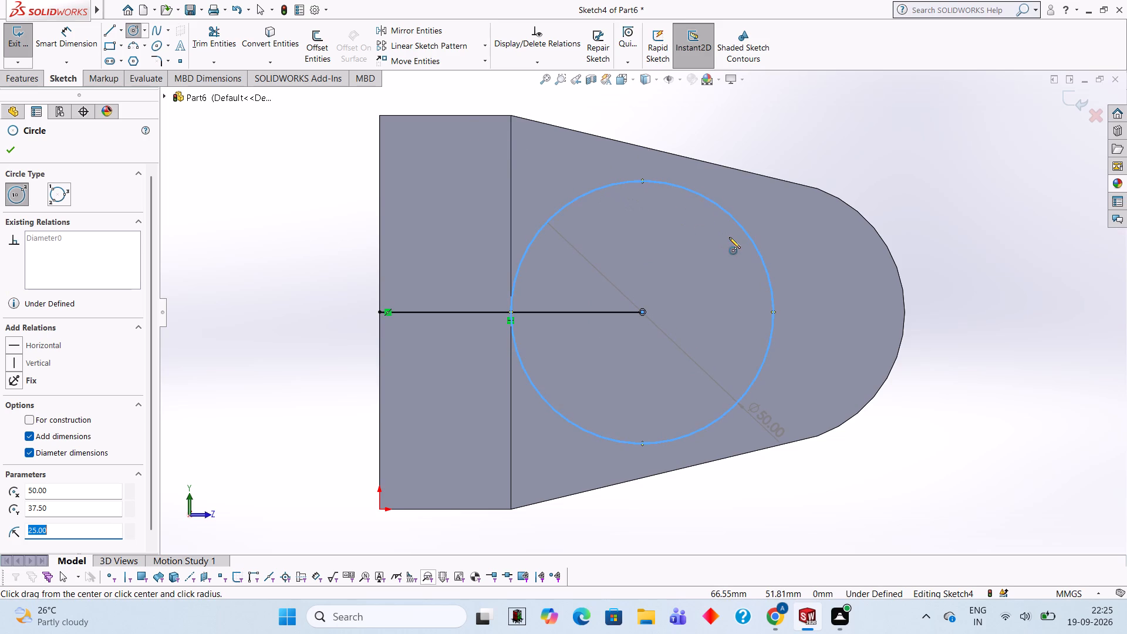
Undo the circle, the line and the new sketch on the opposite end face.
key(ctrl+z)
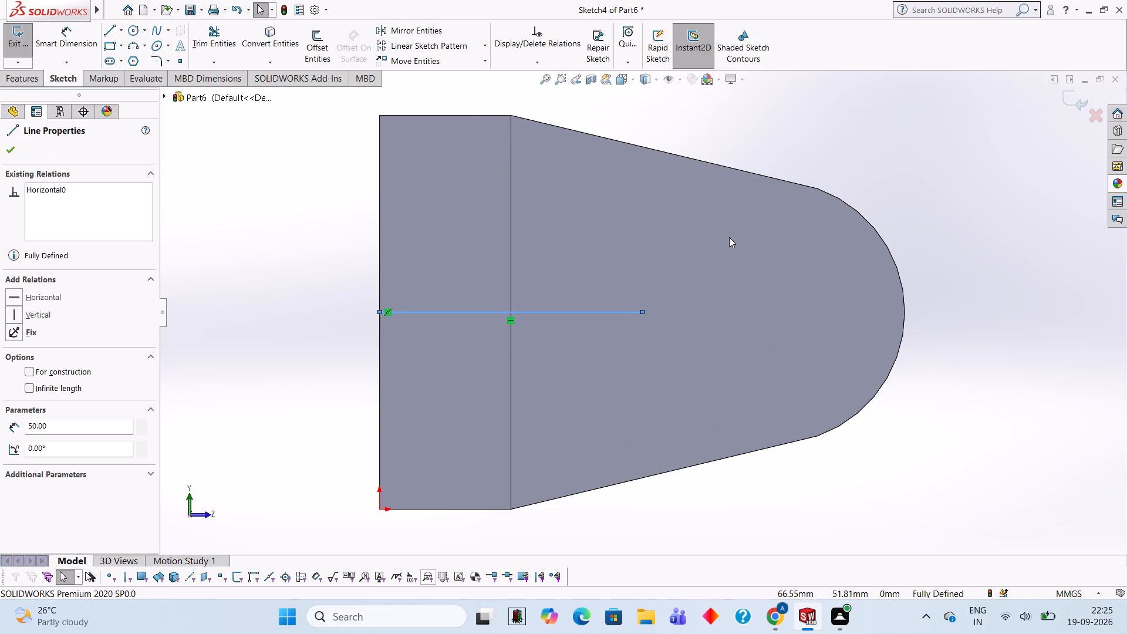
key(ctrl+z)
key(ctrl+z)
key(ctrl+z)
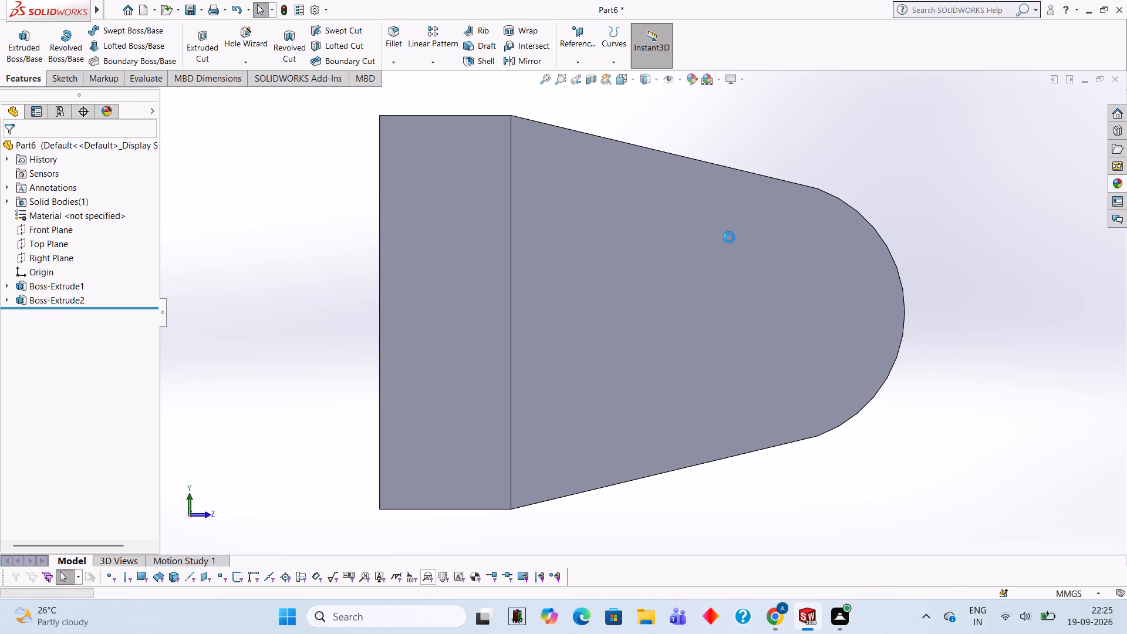
Undo the lug extrusion and all of its profile geometry, back to the empty sketch on the block's end face.
key(ctrl+z)
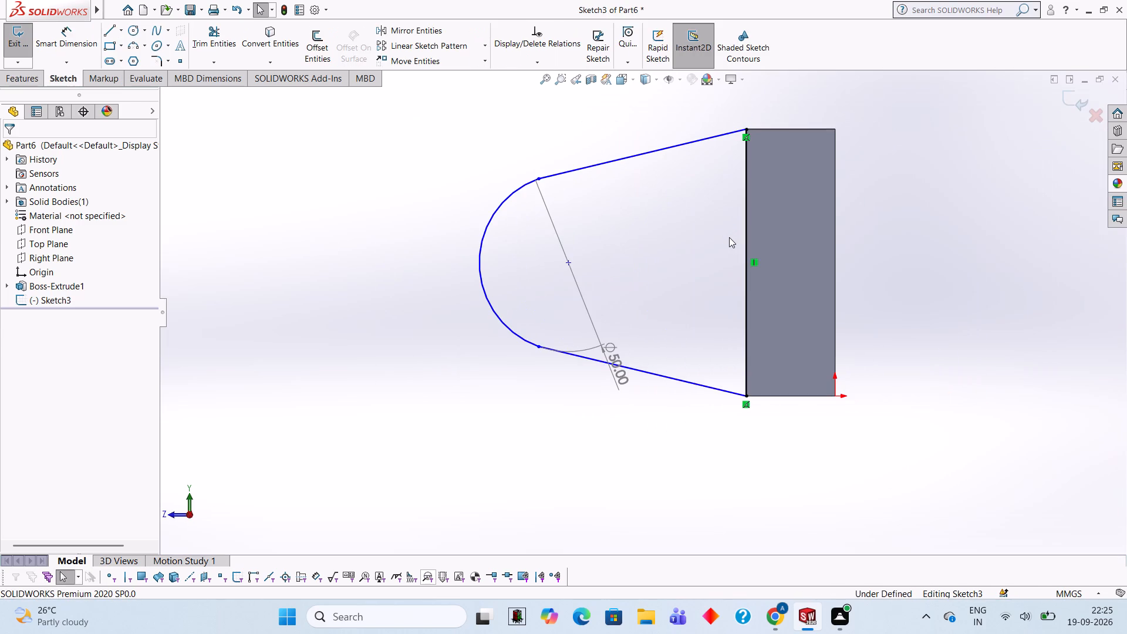
key(ctrl+z)
key(ctrl+z)
key(ctrl+z)
key(ctrl+z)
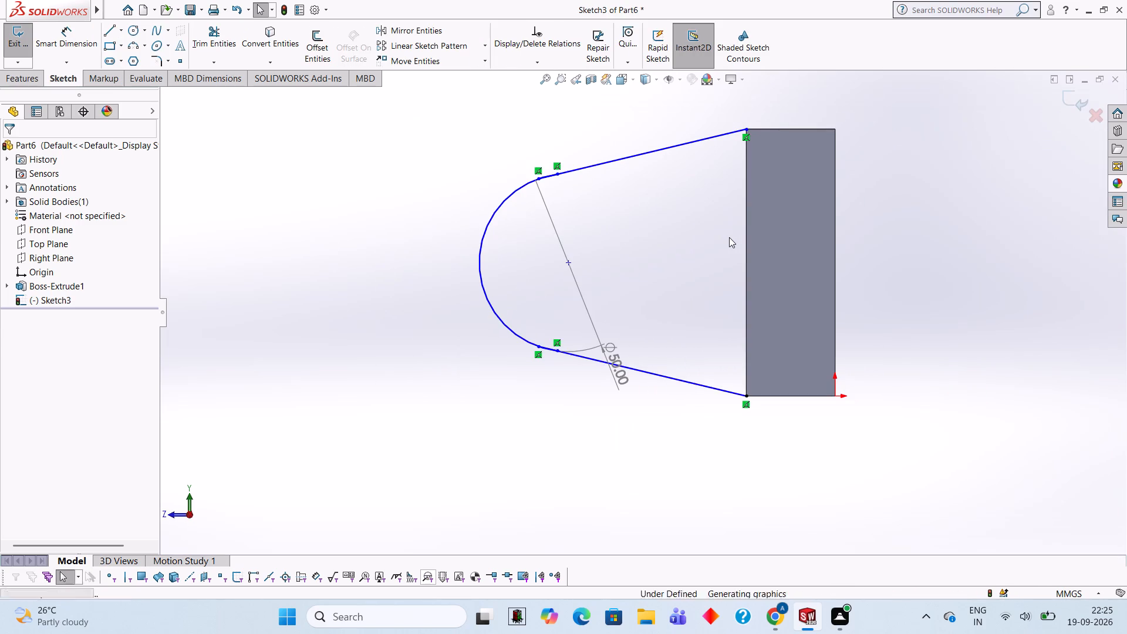
key(ctrl+z)
key(ctrl+z)
key(ctrl+z)
key(ctrl+z)
key(ctrl+z)
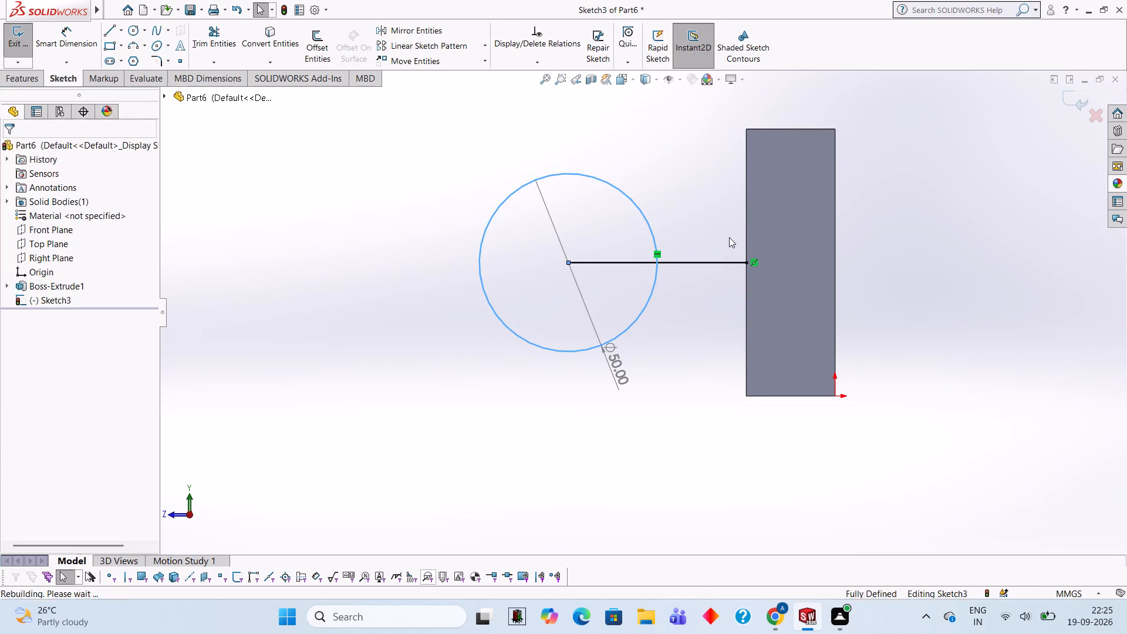
key(ctrl+z)
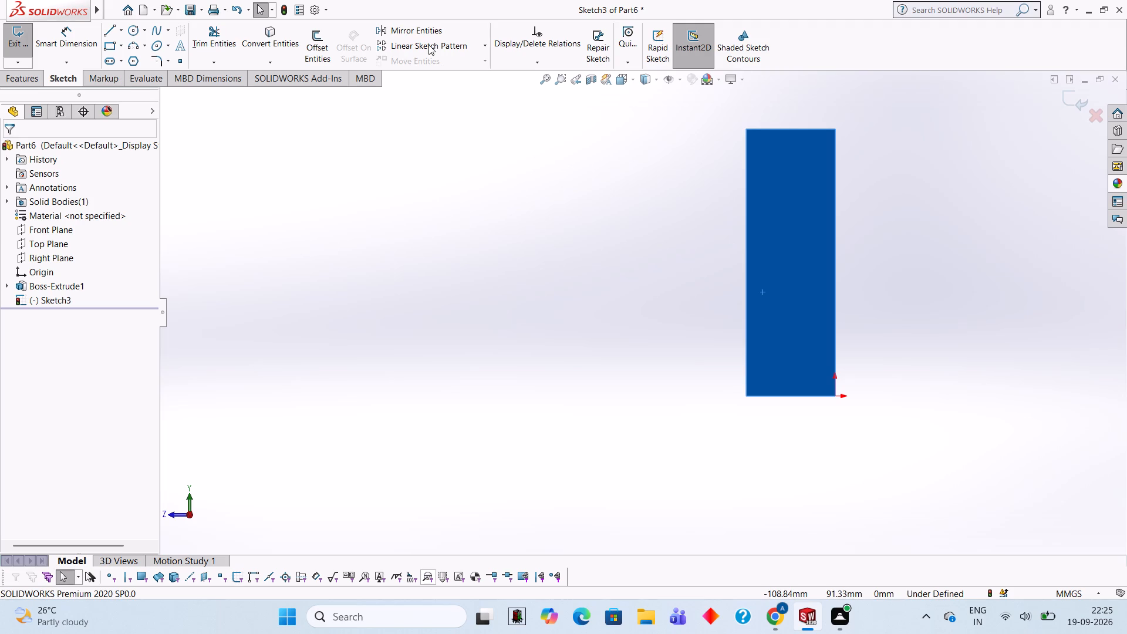
Draw a 50 mm horizontal line from the midpoint of the block's back edge, extending past the front edge.
click(112, 28)
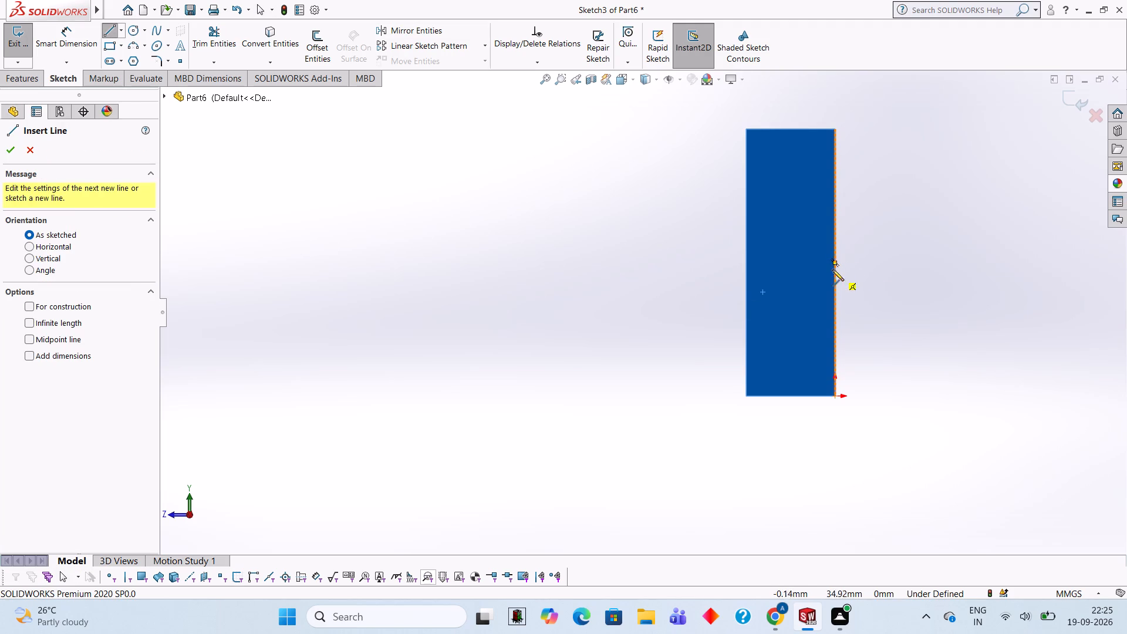
click(836, 264)
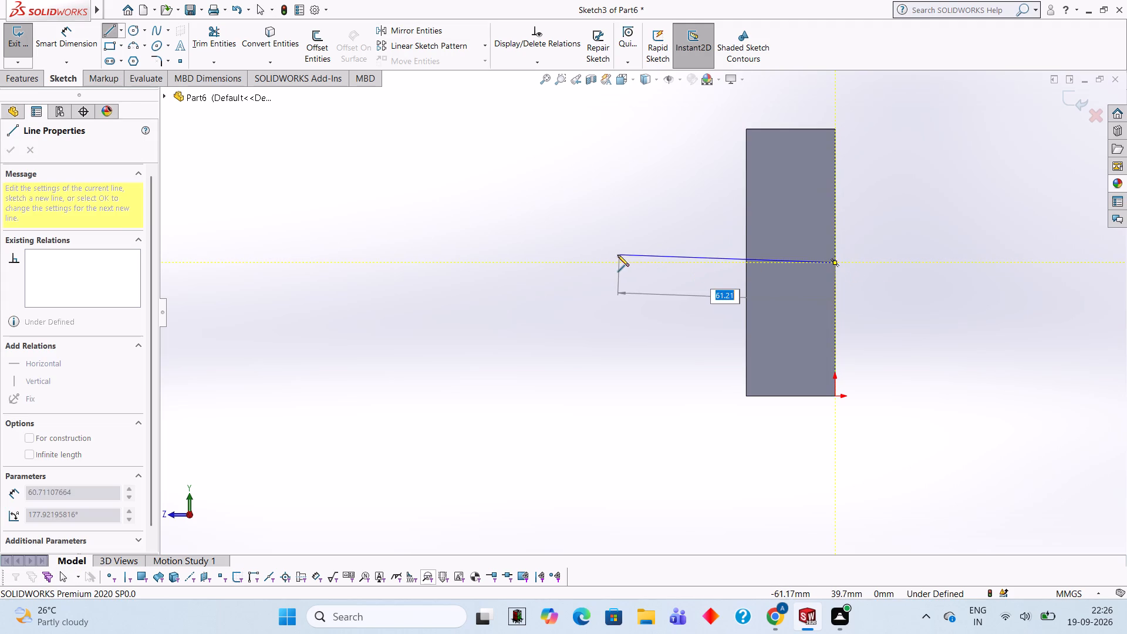
text(50)
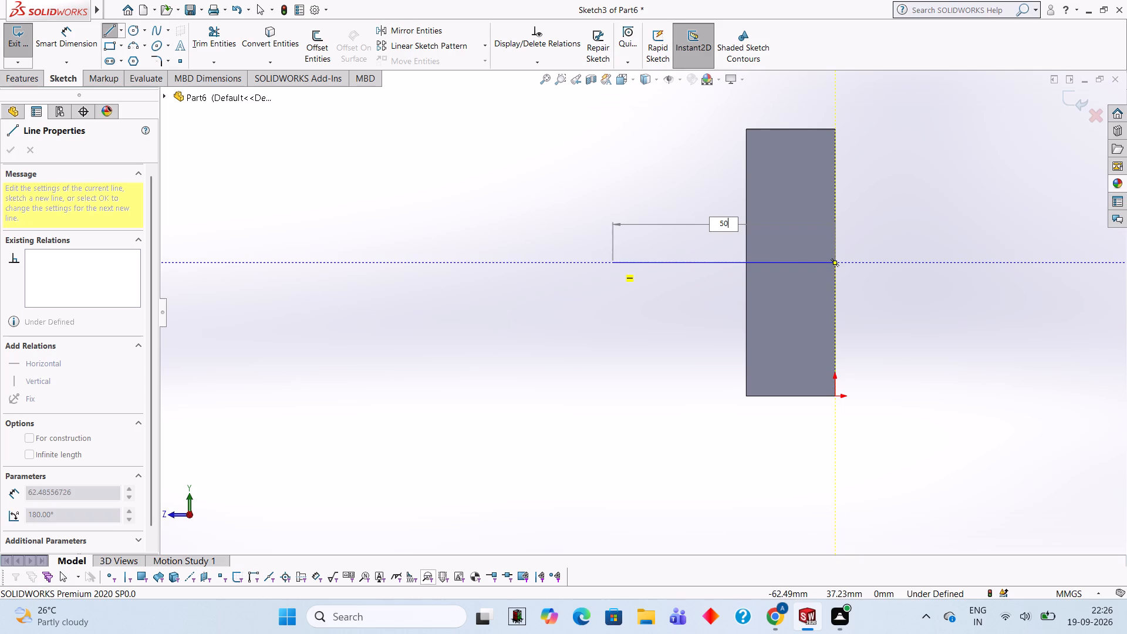
key(Return)
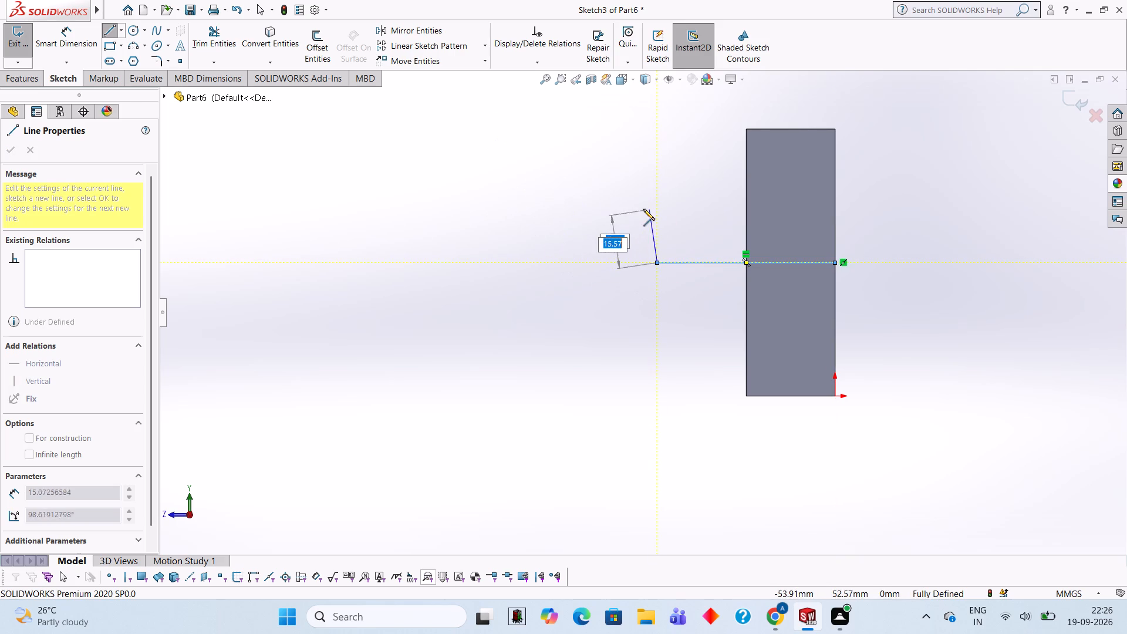
key(Escape)
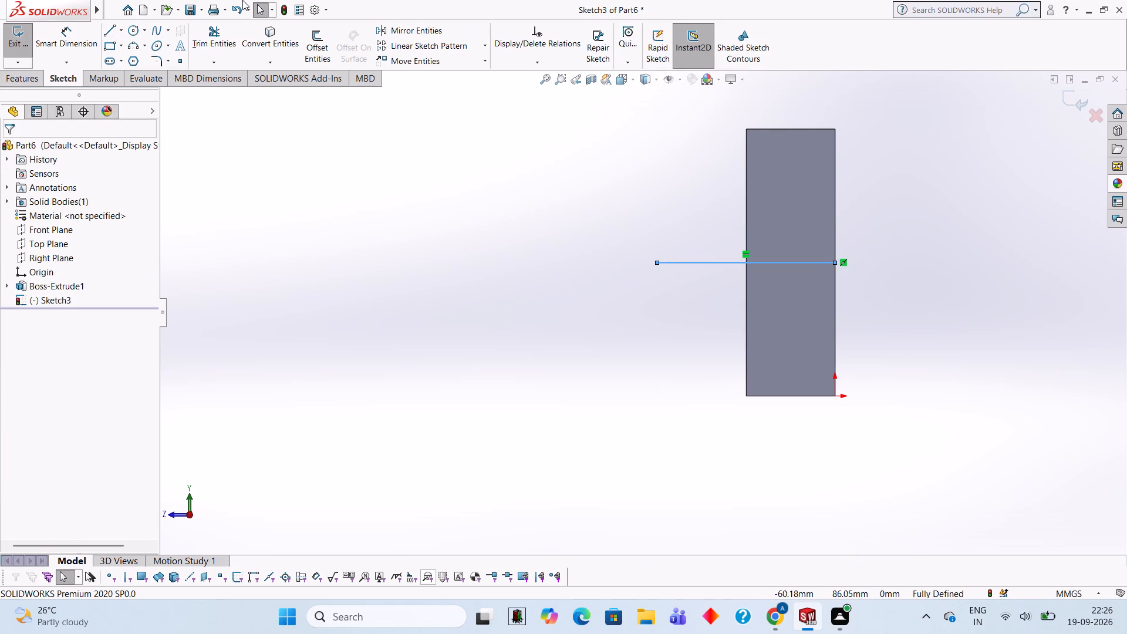
Draw a 50 mm diameter circle centred on the free end of the horizontal line.
click(133, 30)
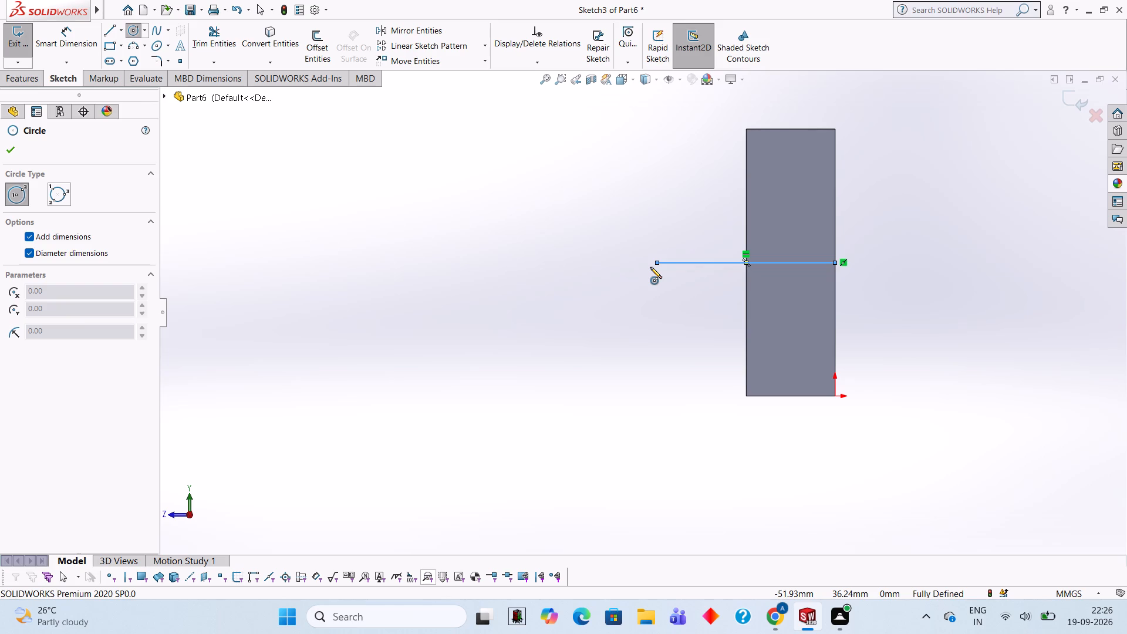
click(657, 263)
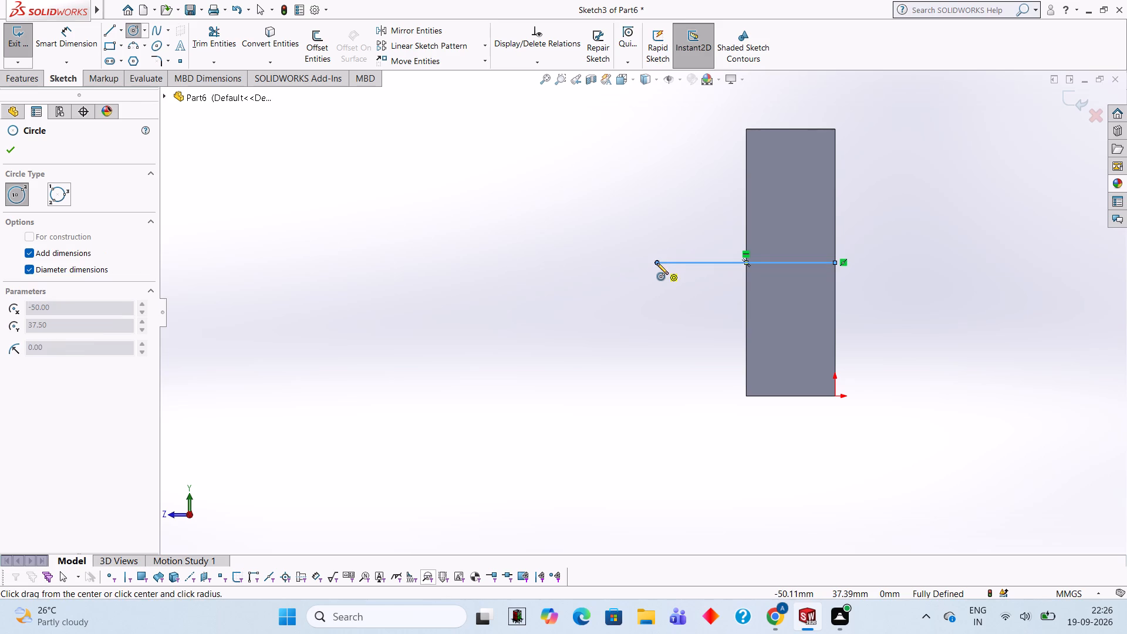
text(50)
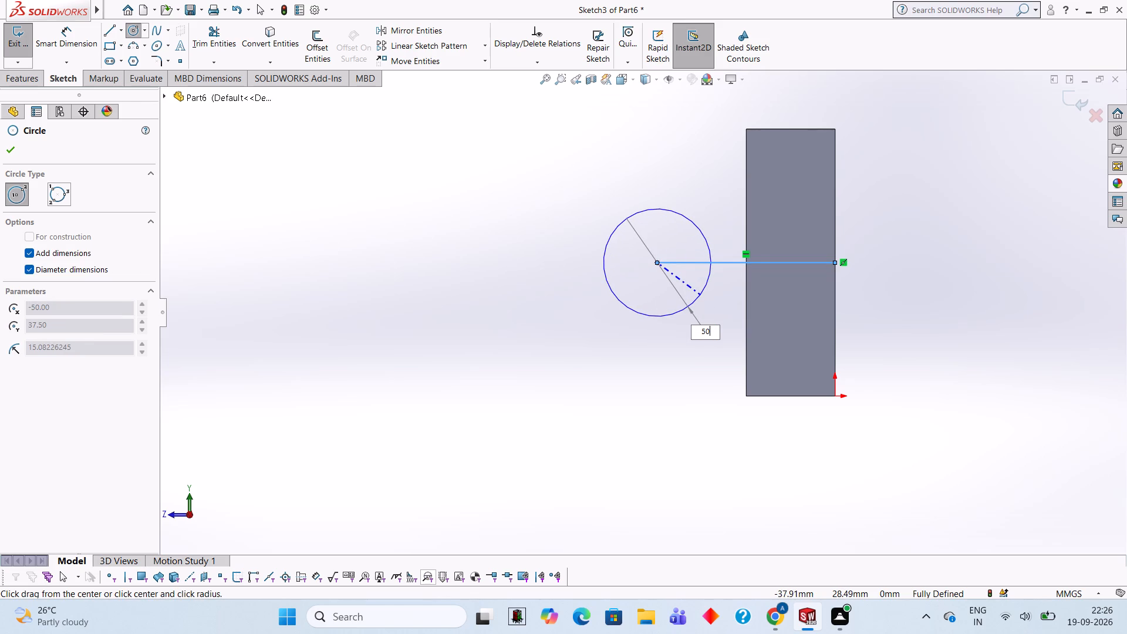
key(Return)
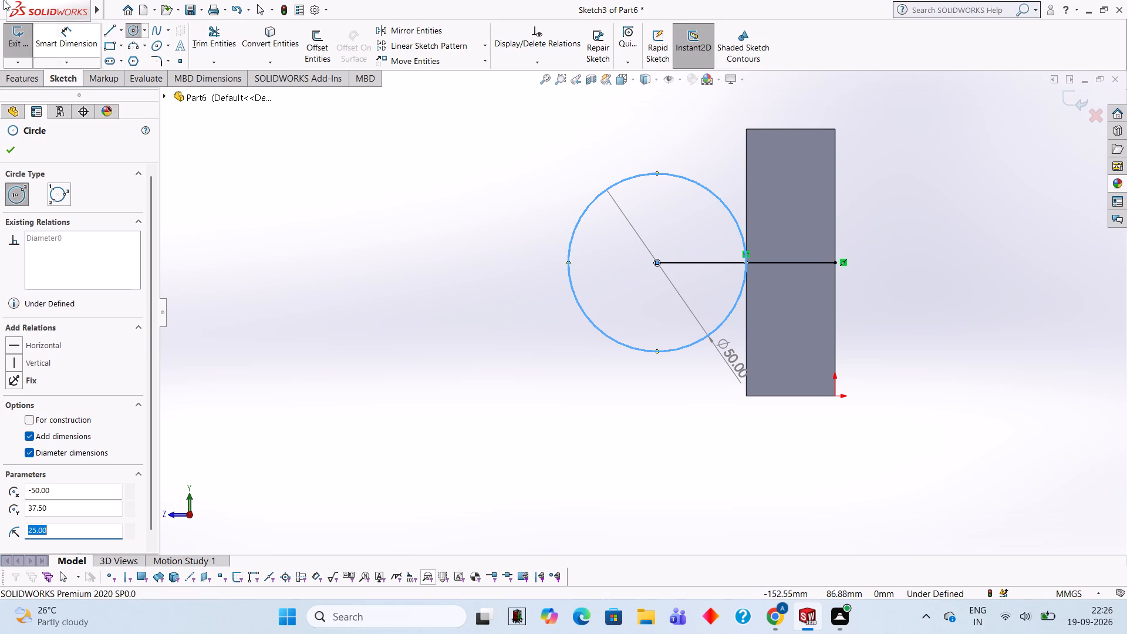
Draw two sloping lines, each about 42 mm long, from the block's upper and lower front corners to the far side of the circle.
click(104, 29)
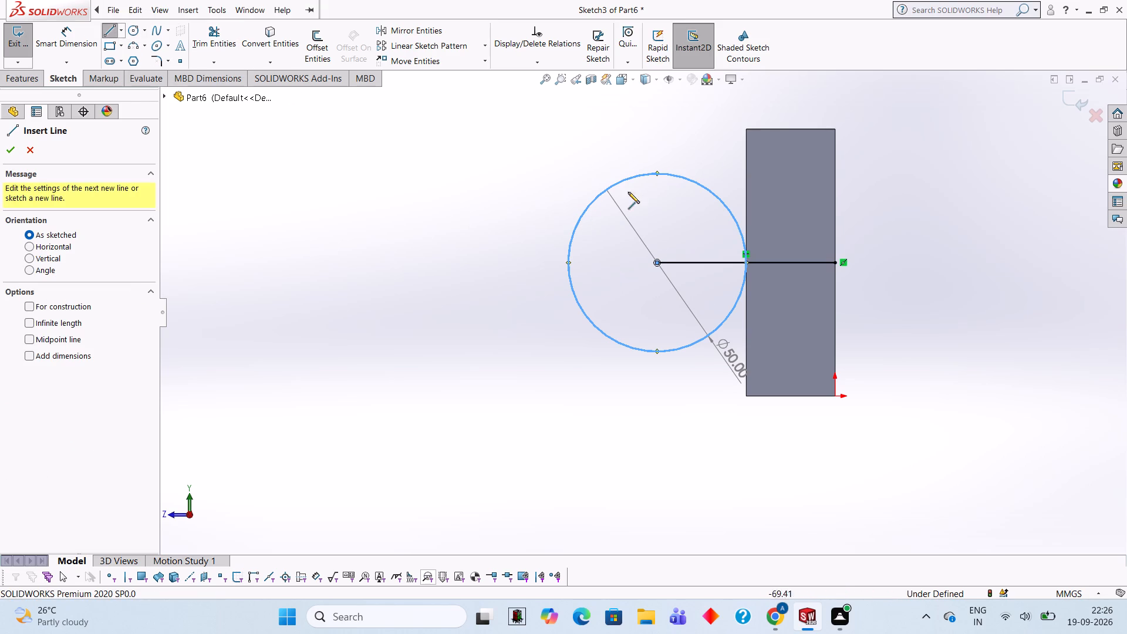
click(745, 129)
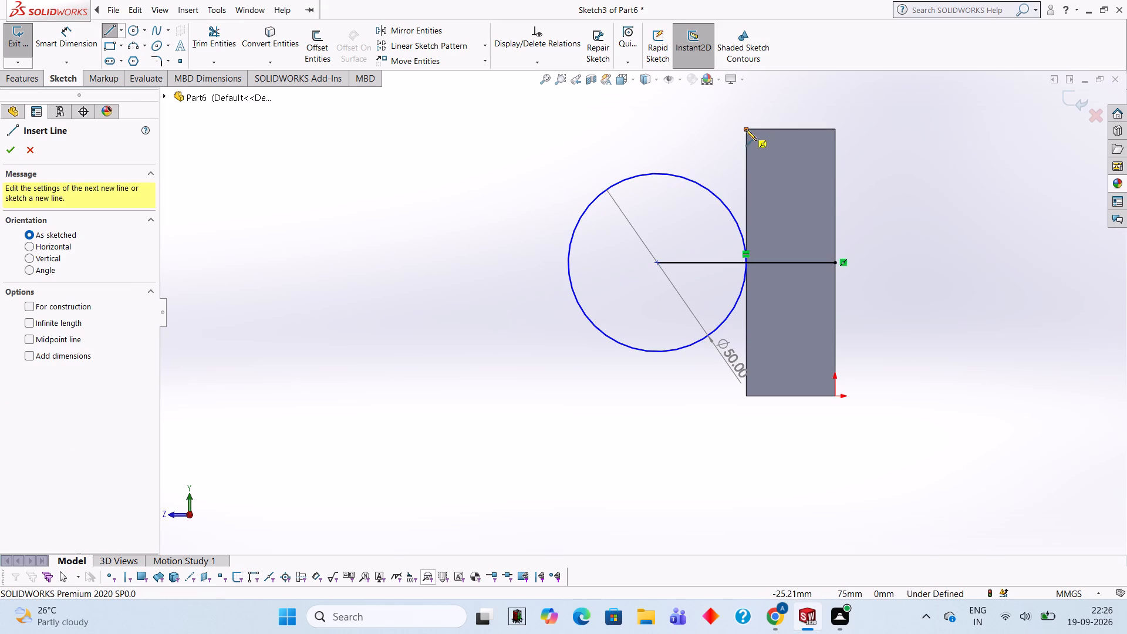
click(606, 187)
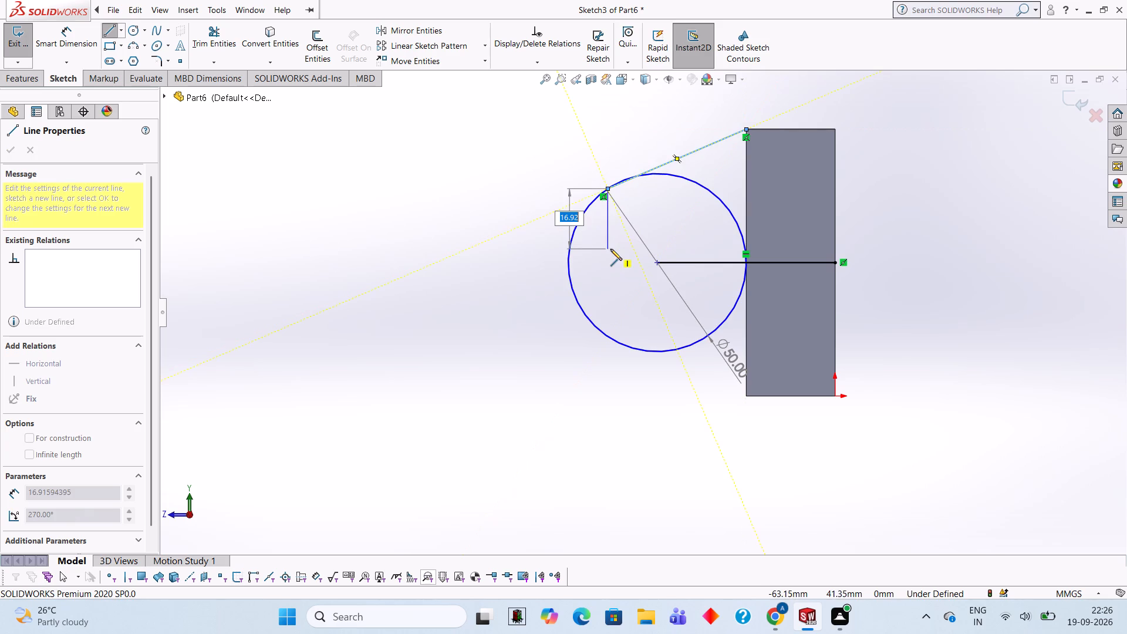
key(Escape)
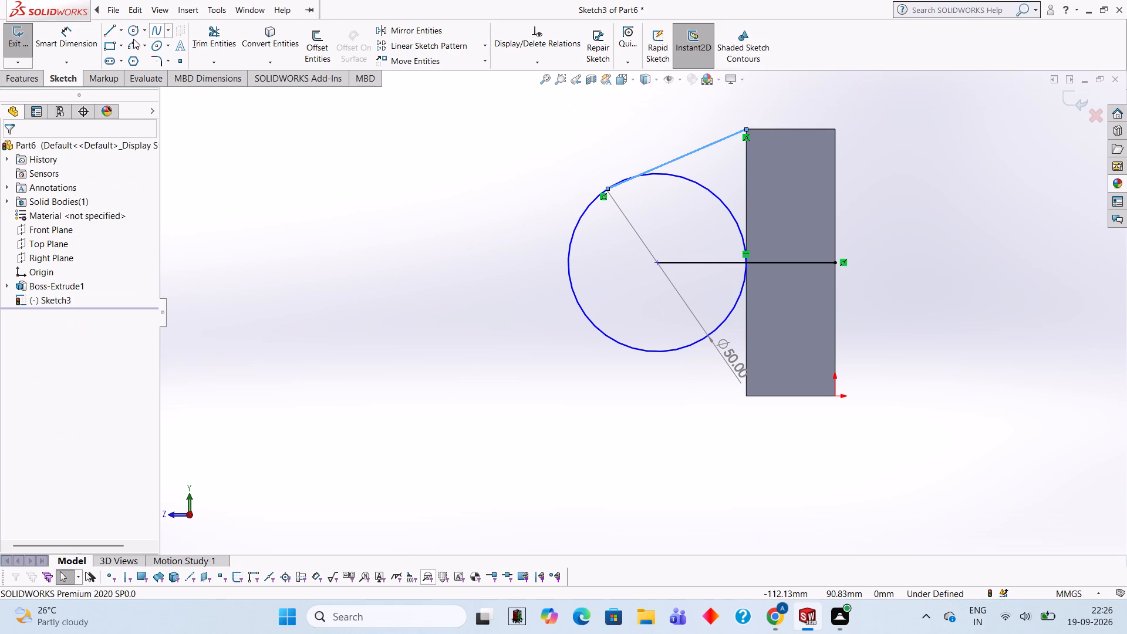
click(106, 33)
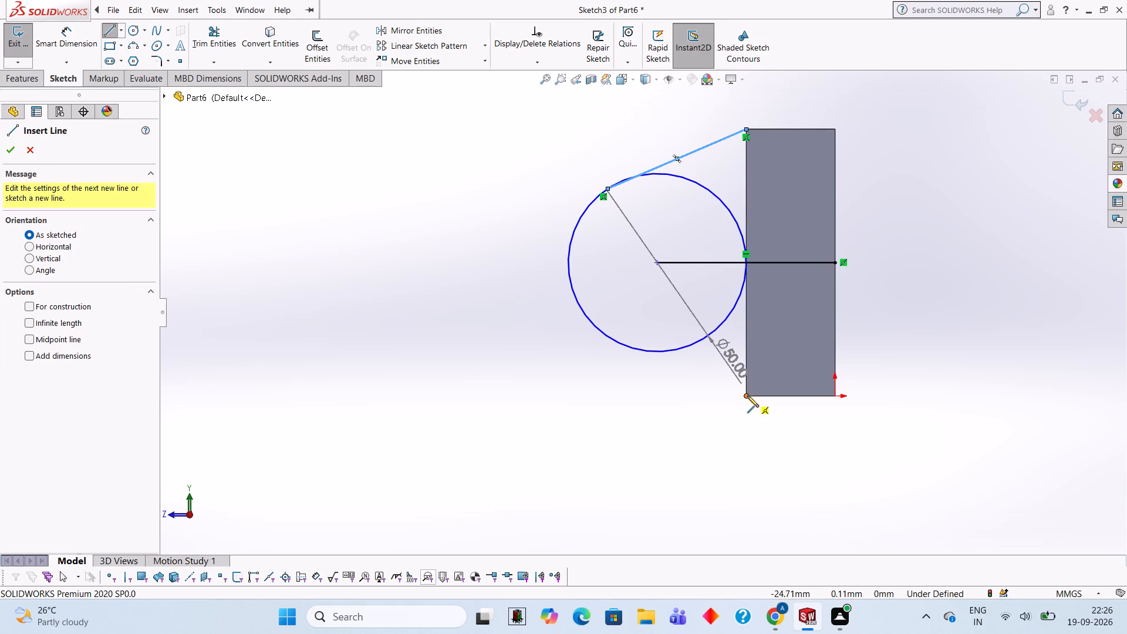
click(745, 395)
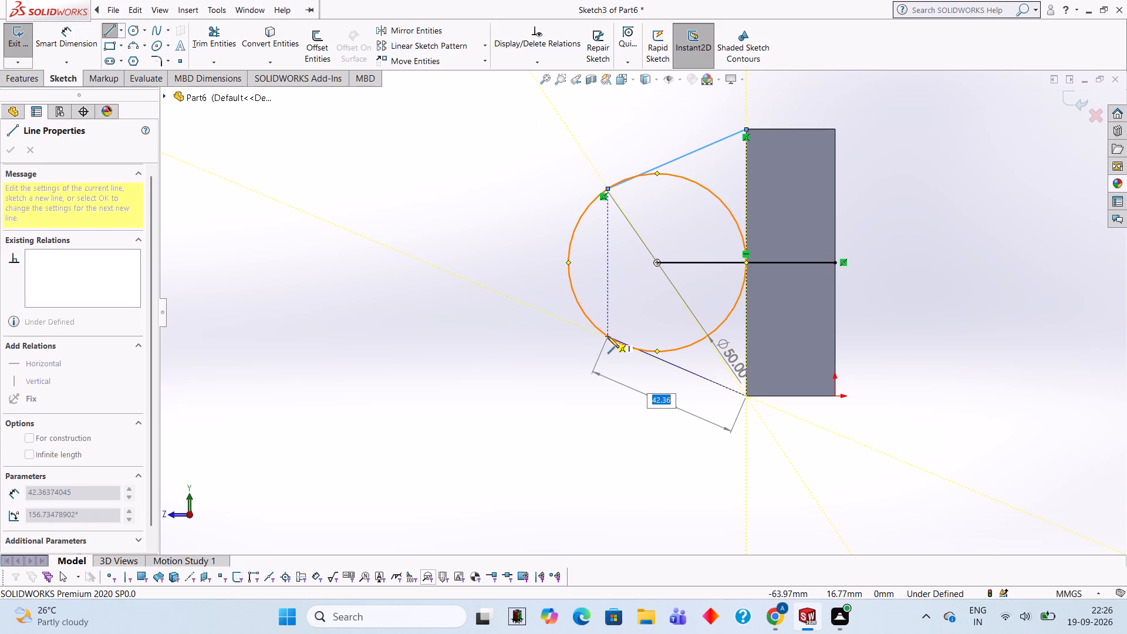
click(608, 336)
key(Escape)
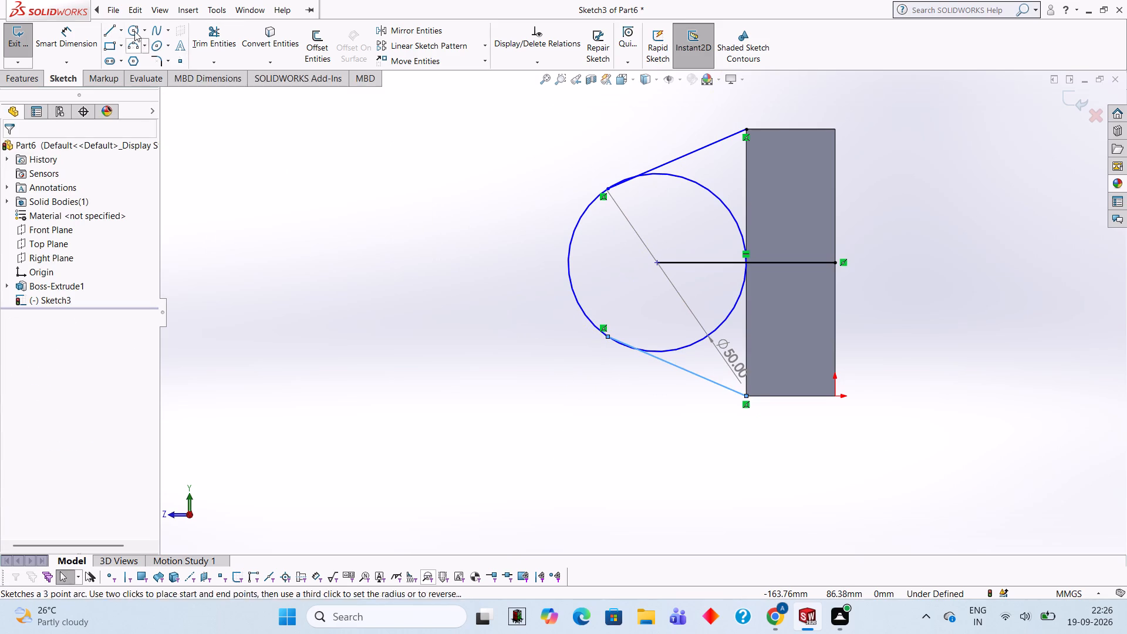
Trim away the horizontal line, the circle's inner portion and its slivers outside the sloping lines, leaving only the outer arc and both sloping lines.
click(203, 43)
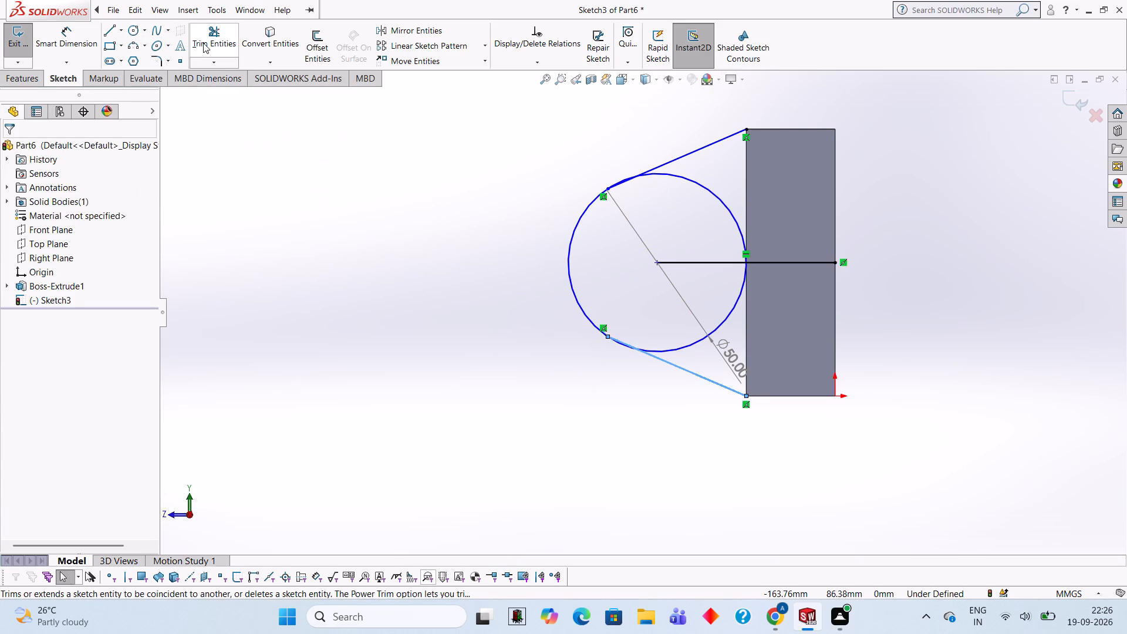
click(656, 176)
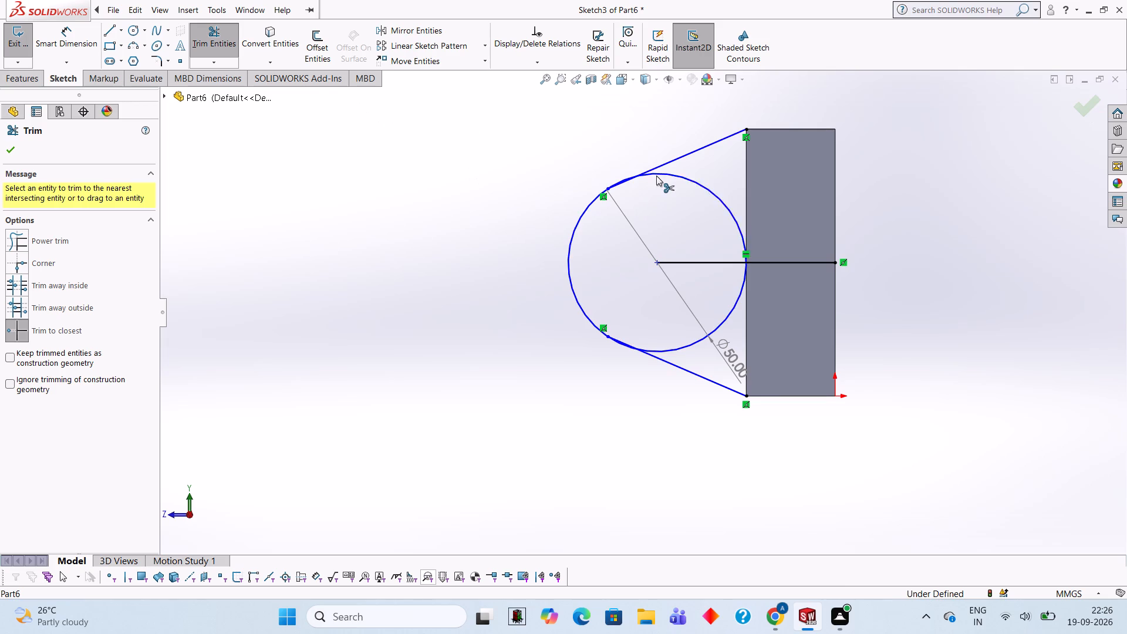
click(686, 259)
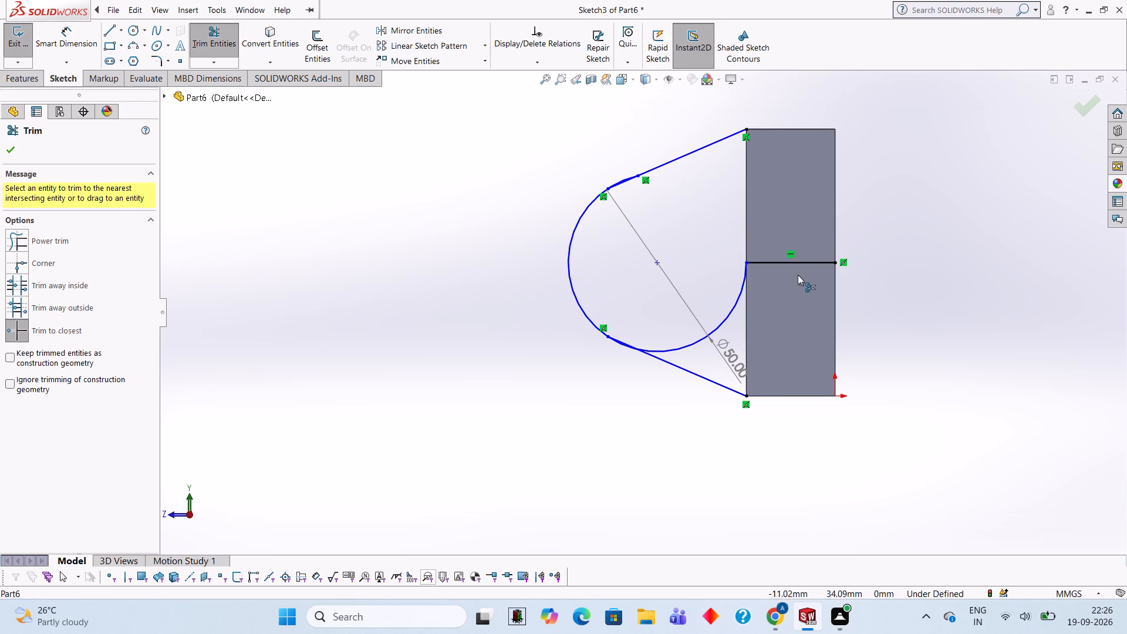
click(797, 262)
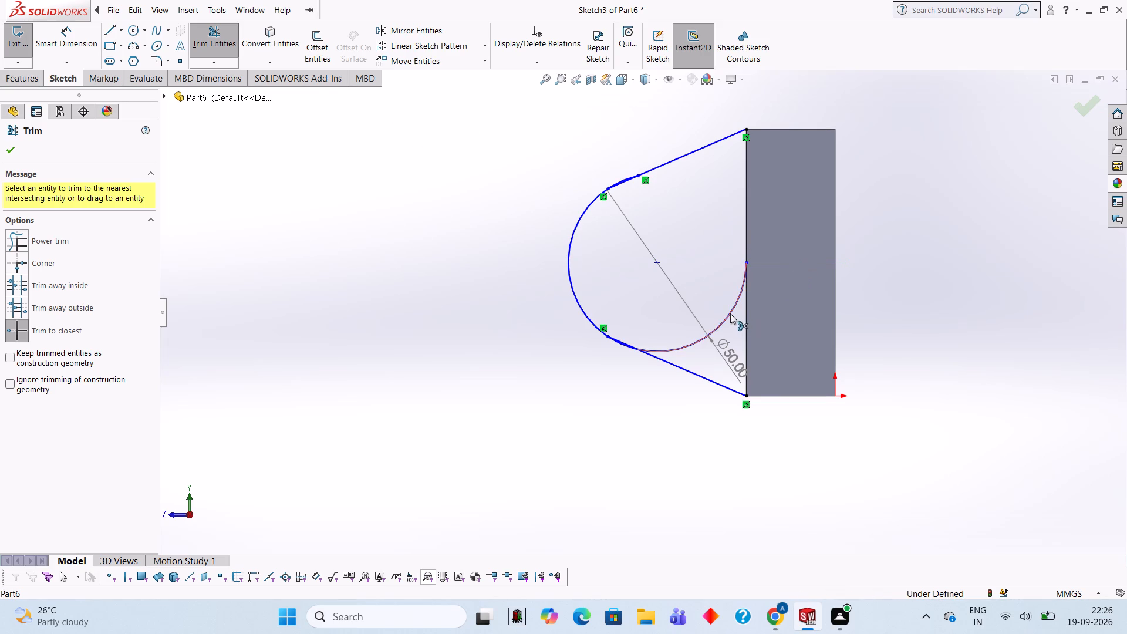
click(730, 313)
scroll(652, 110, down, 7)
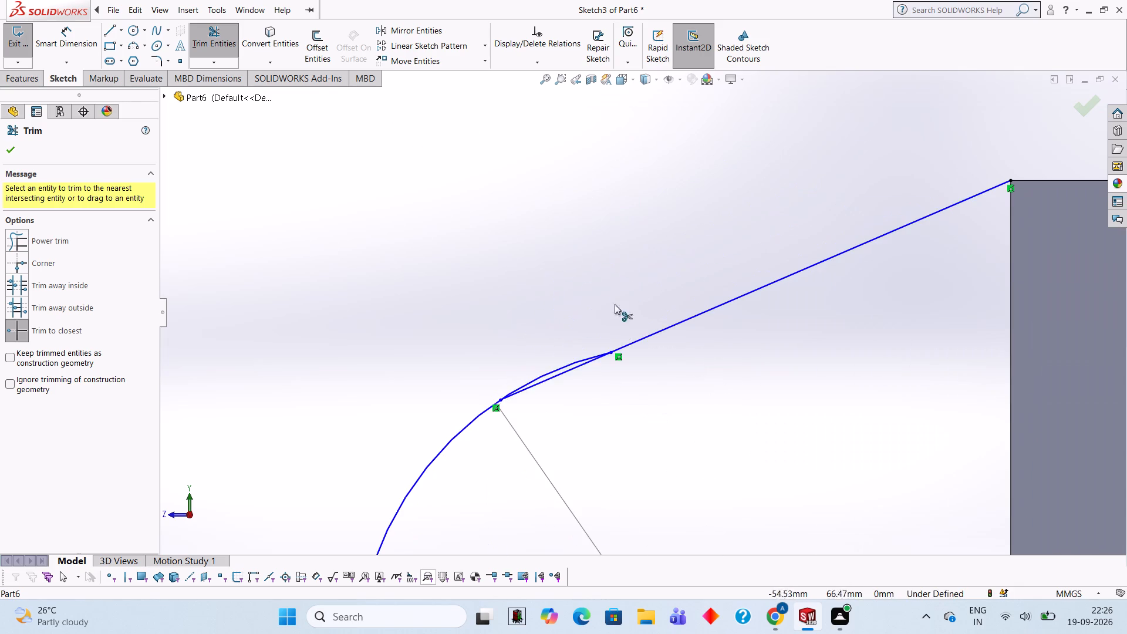
click(559, 367)
scroll(555, 380, up, 5)
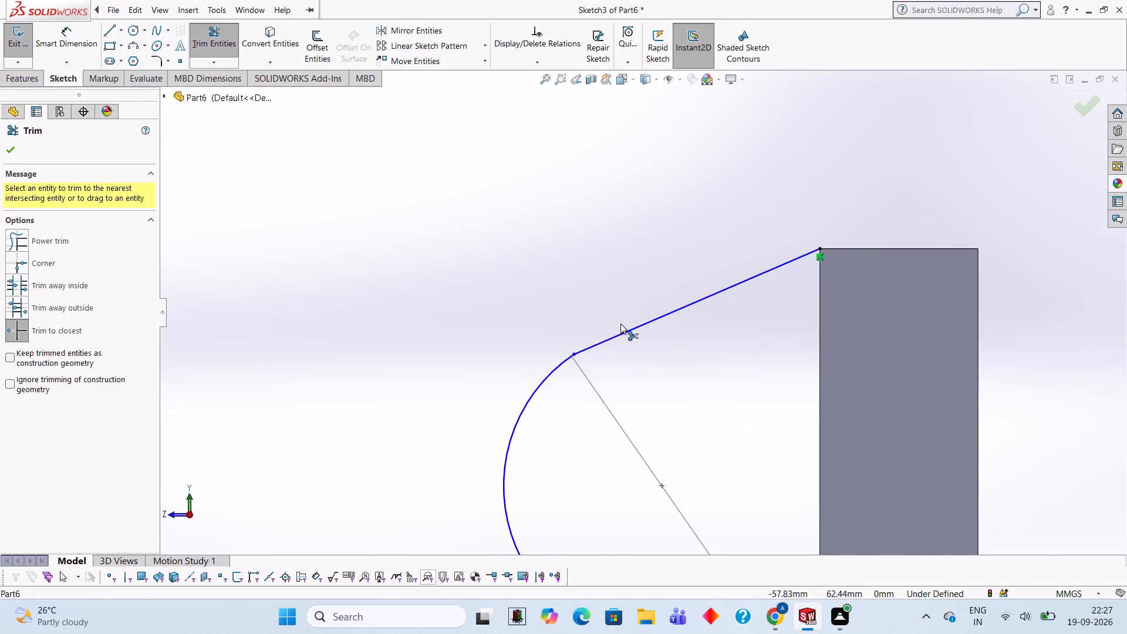
scroll(620, 323, up, 3)
scroll(639, 413, down, 1)
scroll(610, 493, down, 5)
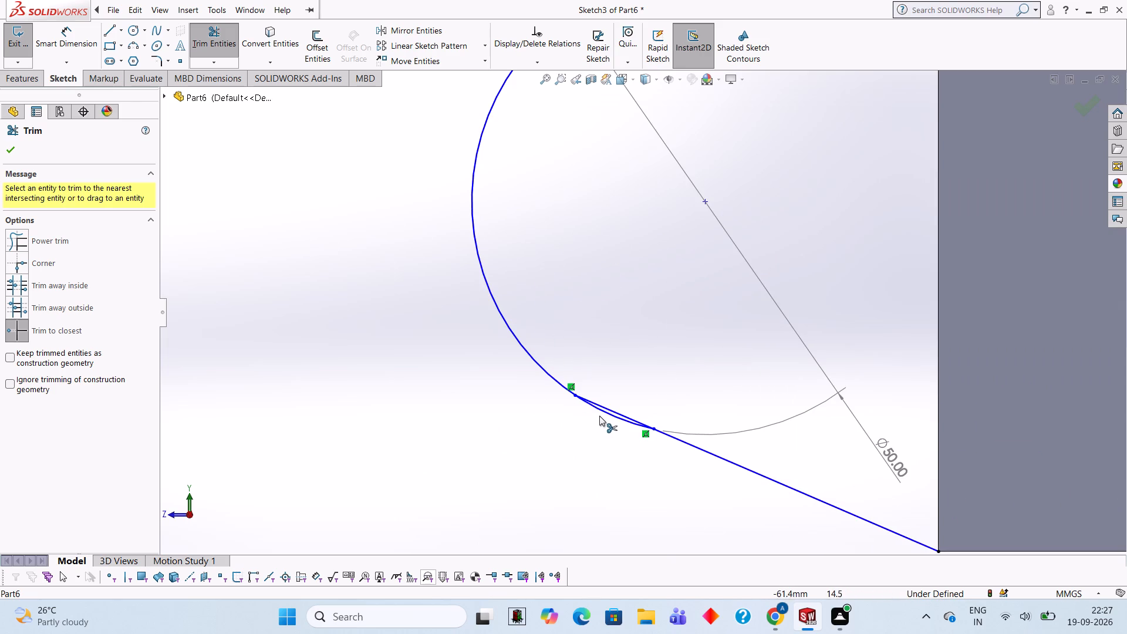
click(602, 413)
scroll(648, 372, up, 6)
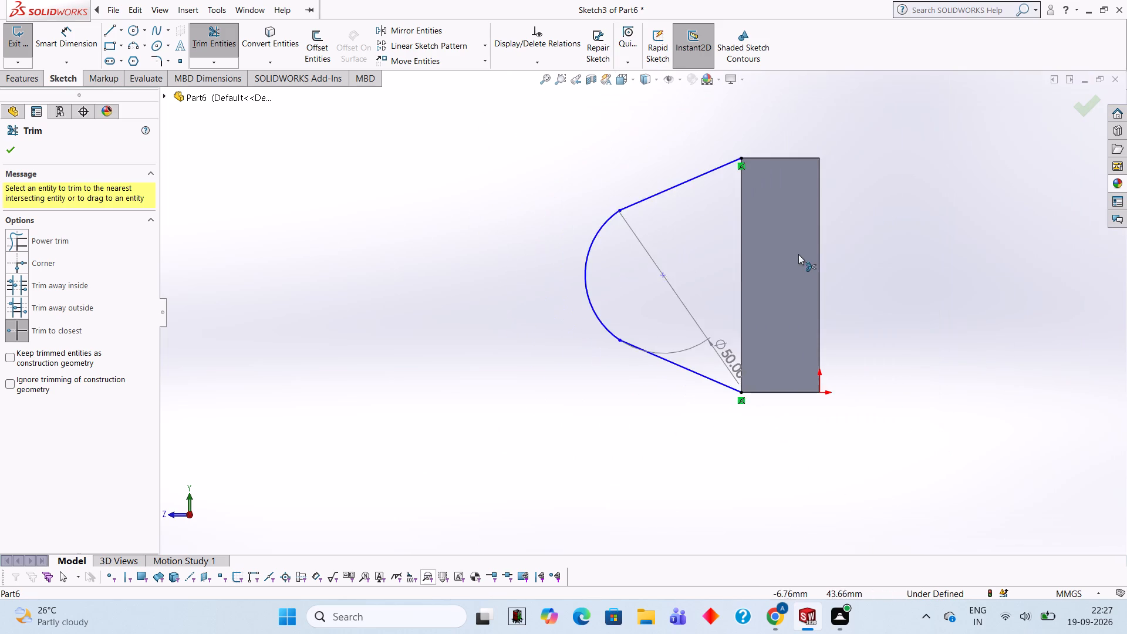
scroll(798, 252, down, 1)
scroll(591, 229, down, 1)
scroll(588, 225, up, 1)
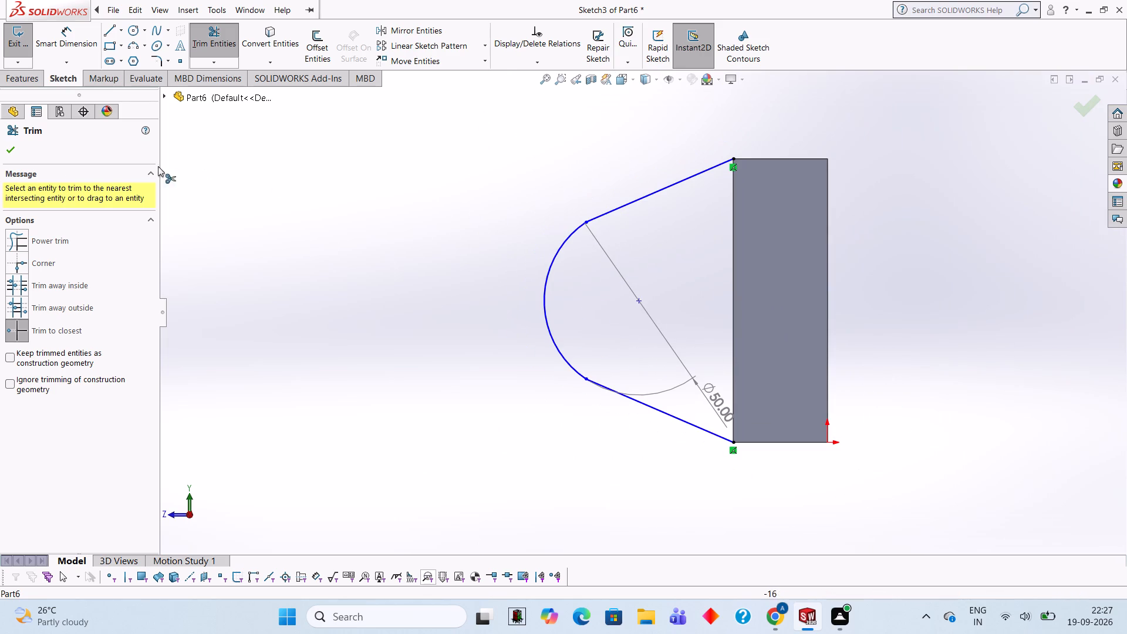
Close the lug profile with a 75 mm vertical line along the block's front edge, from upper to lower corner.
click(118, 35)
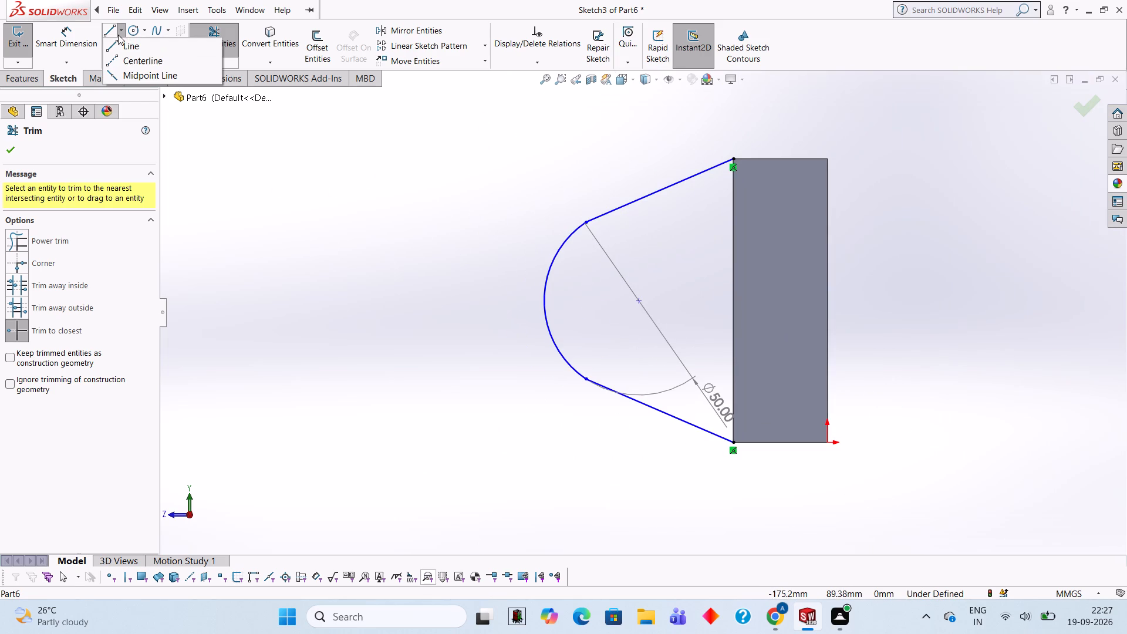
click(130, 48)
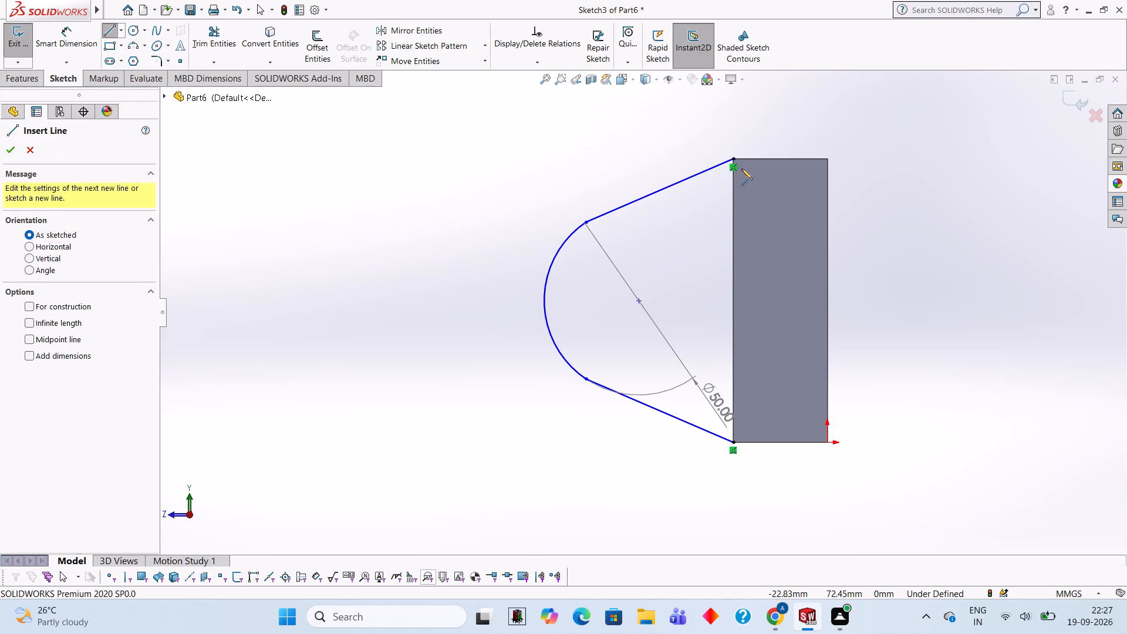
click(734, 157)
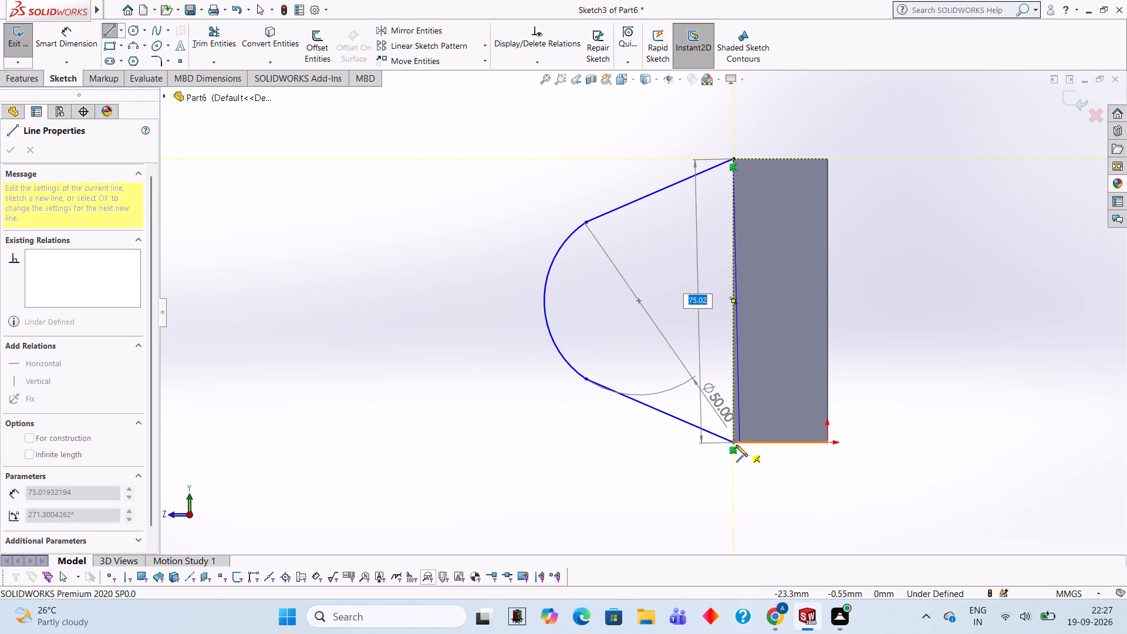
click(735, 445)
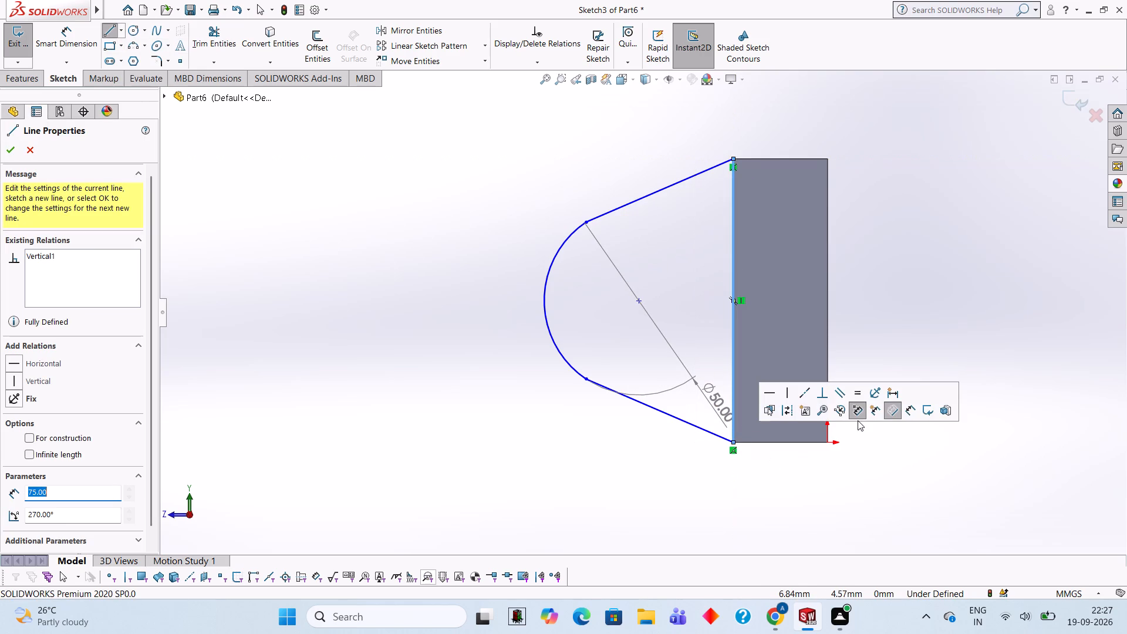
key(Escape)
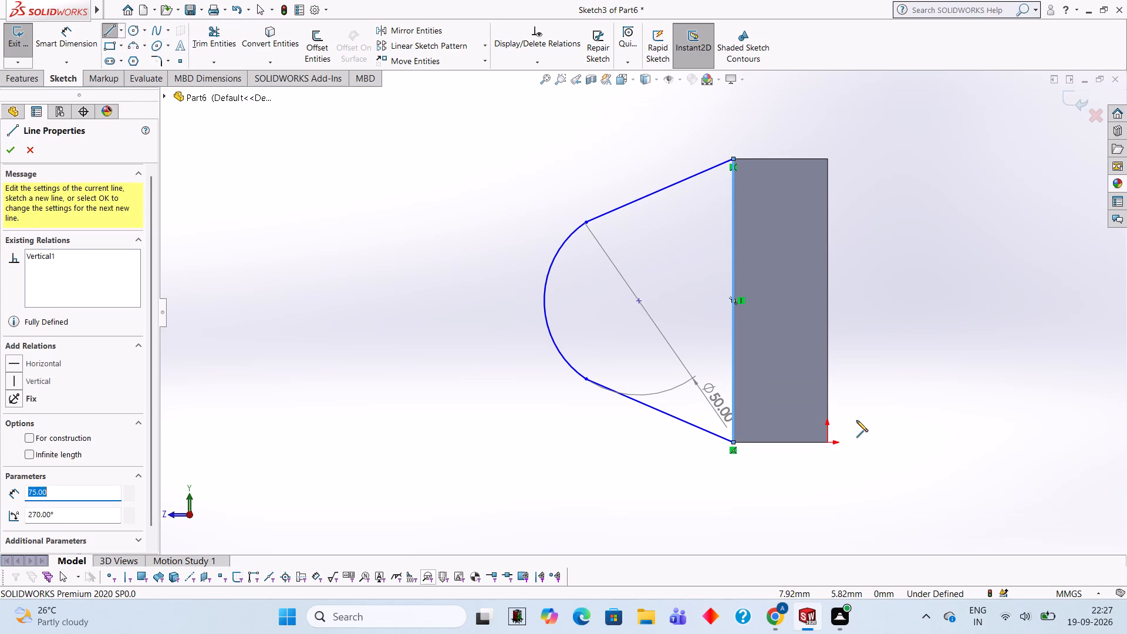
Extrude the closed lug profile as a 22 mm blind boss in the reversed direction, merged with the block.
click(41, 82)
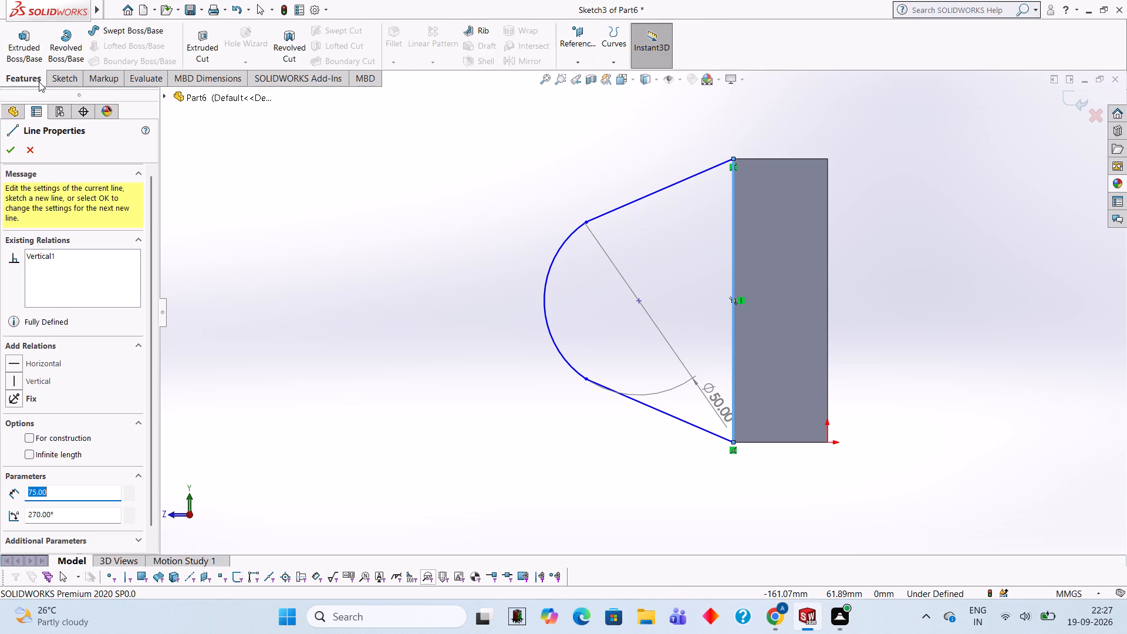
click(32, 32)
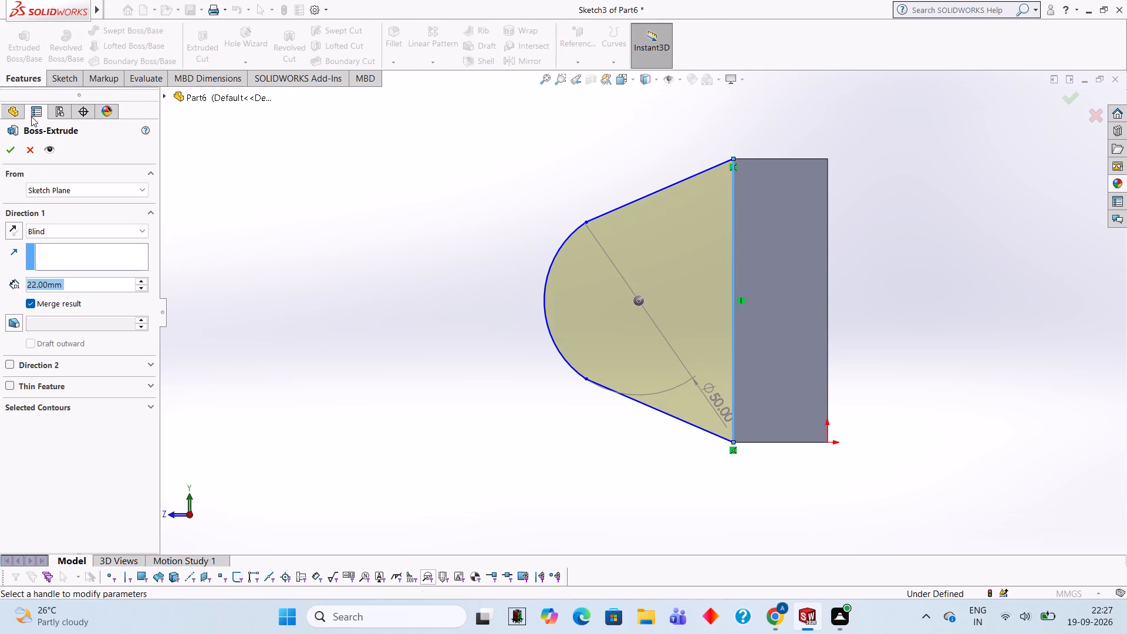
click(15, 227)
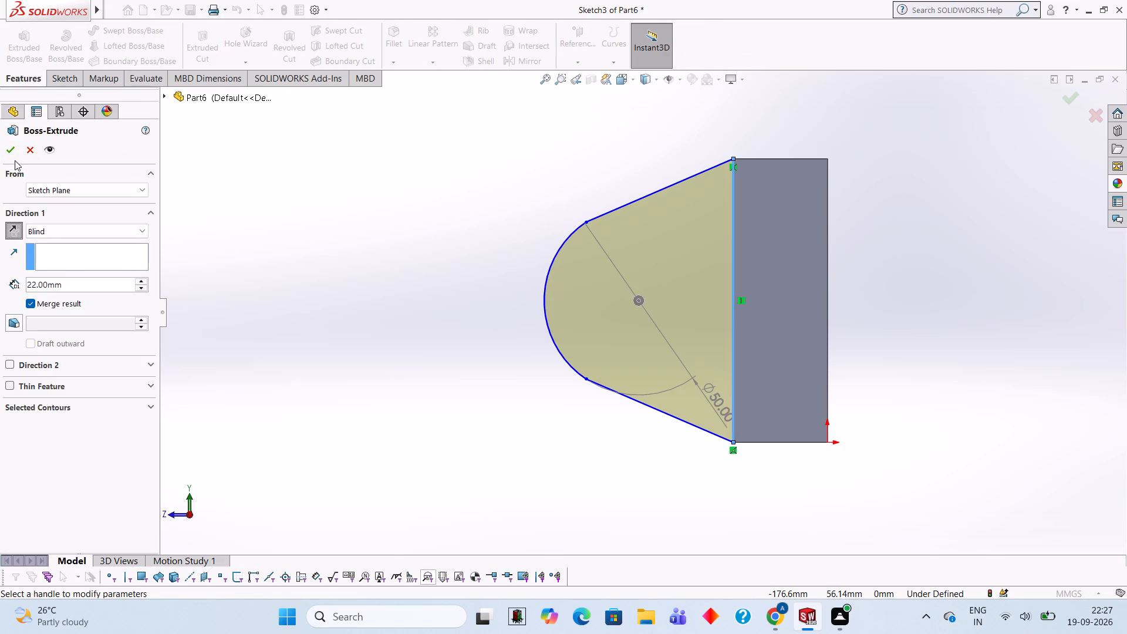
click(15, 146)
Start a new sketch on the block's opposite end face.
middle_drag(396, 269, 461, 282)
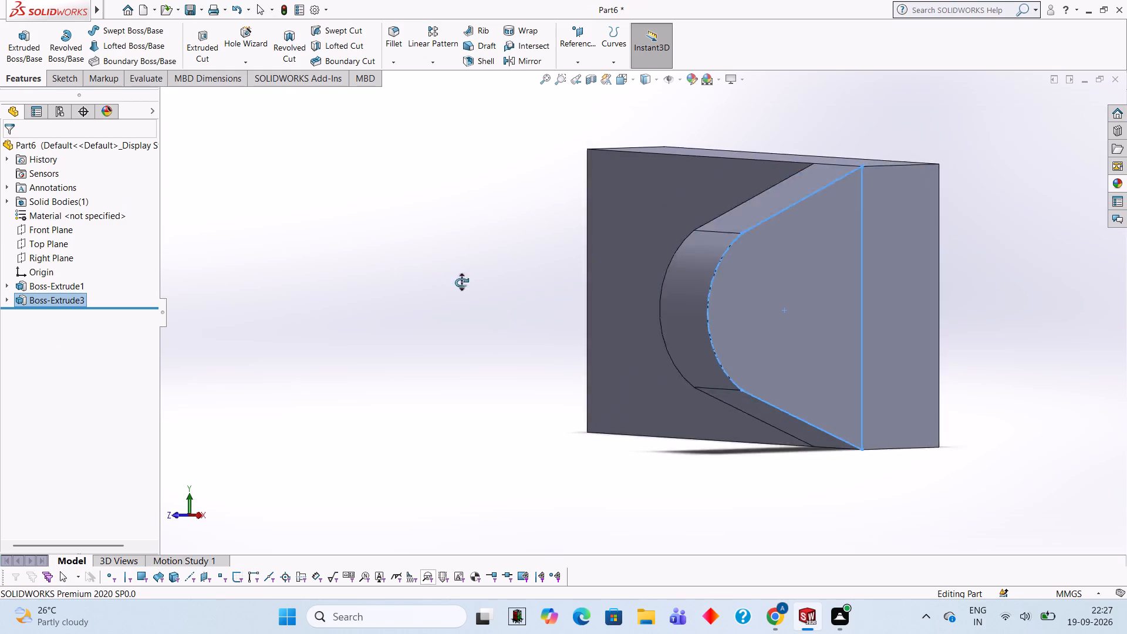
middle_drag(461, 282, 618, 275)
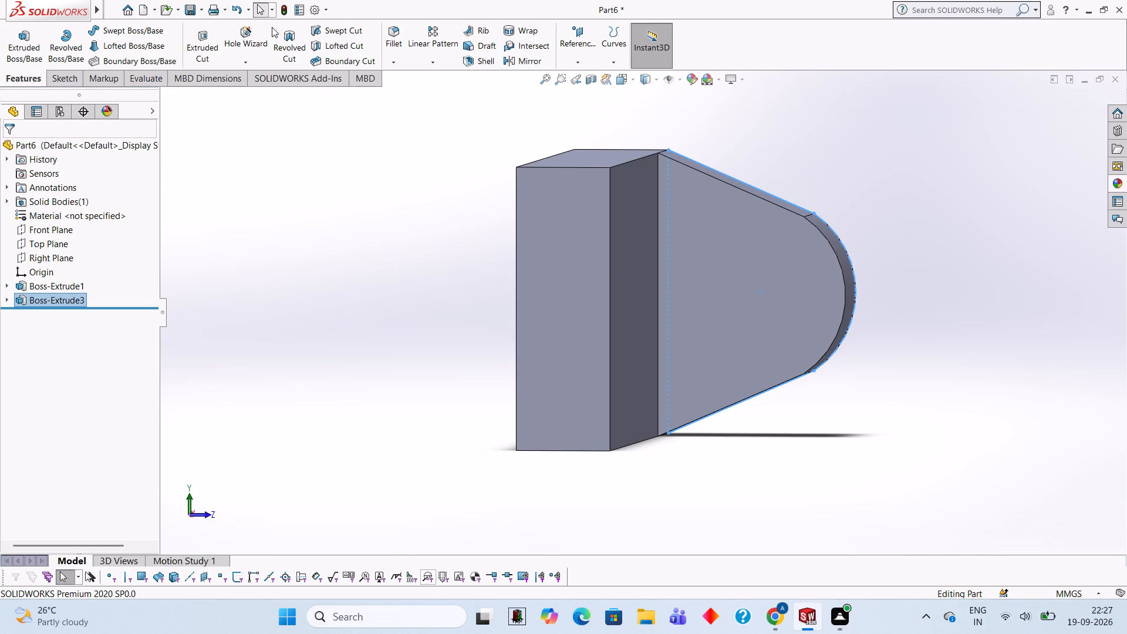
click(593, 349)
click(650, 306)
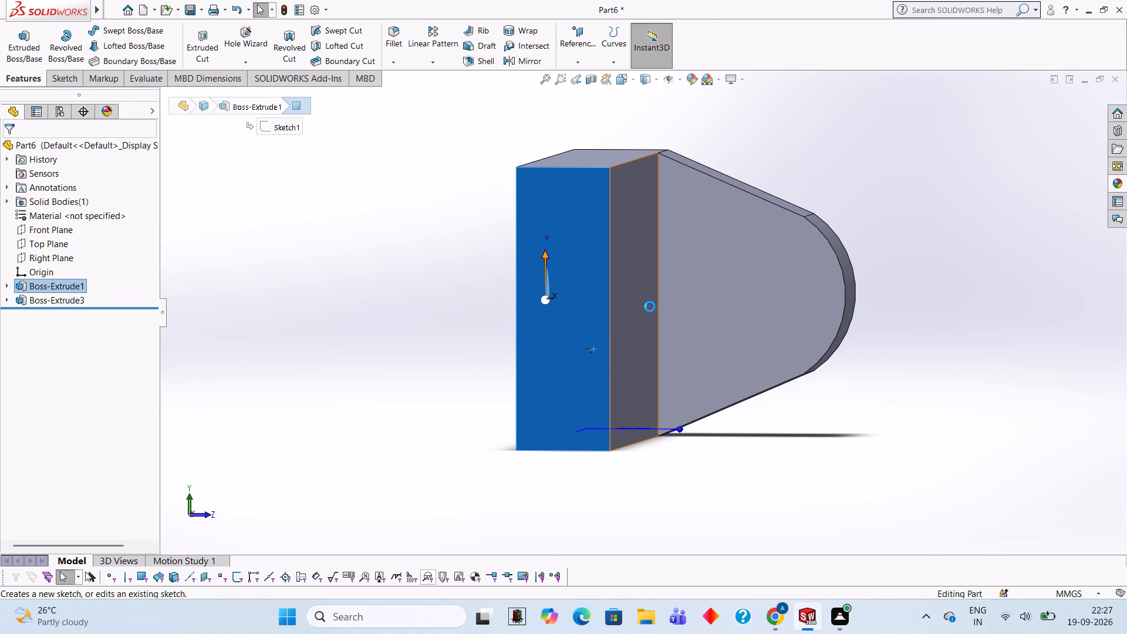
click(553, 331)
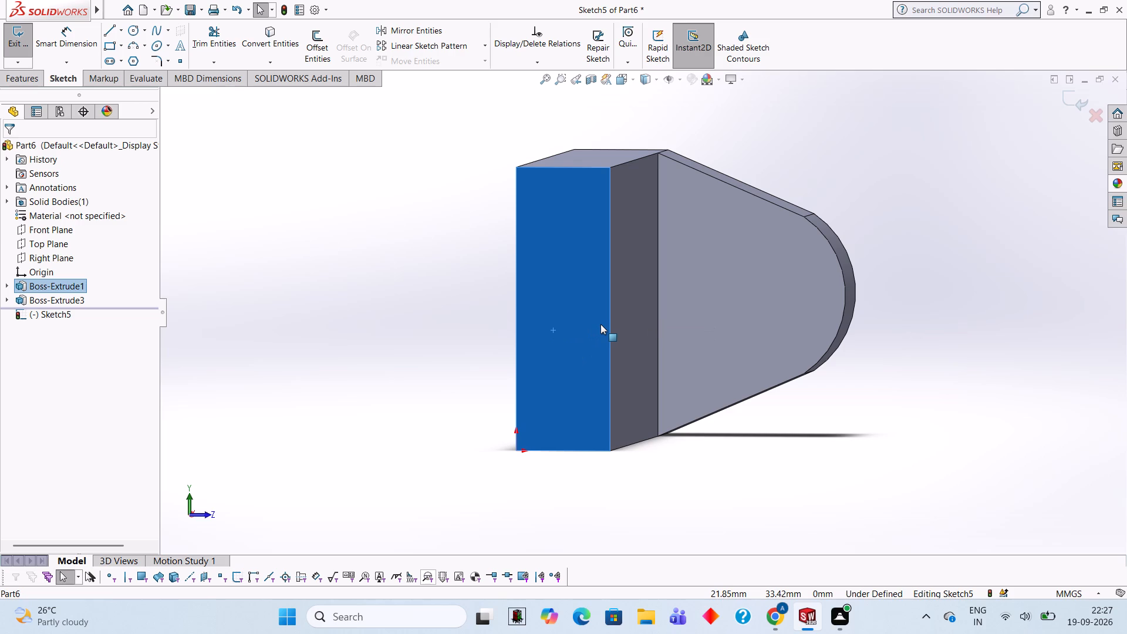
key(ctrl+8)
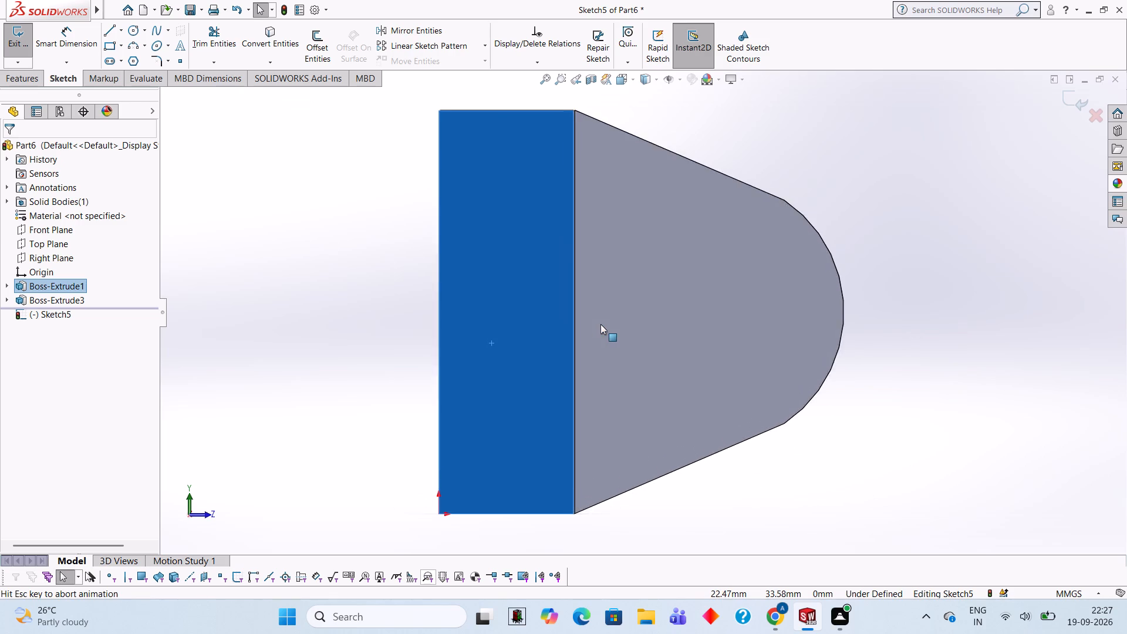
Draw a 50 mm horizontal line from the midpoint of the end face's back edge, extending past the front edge.
click(110, 28)
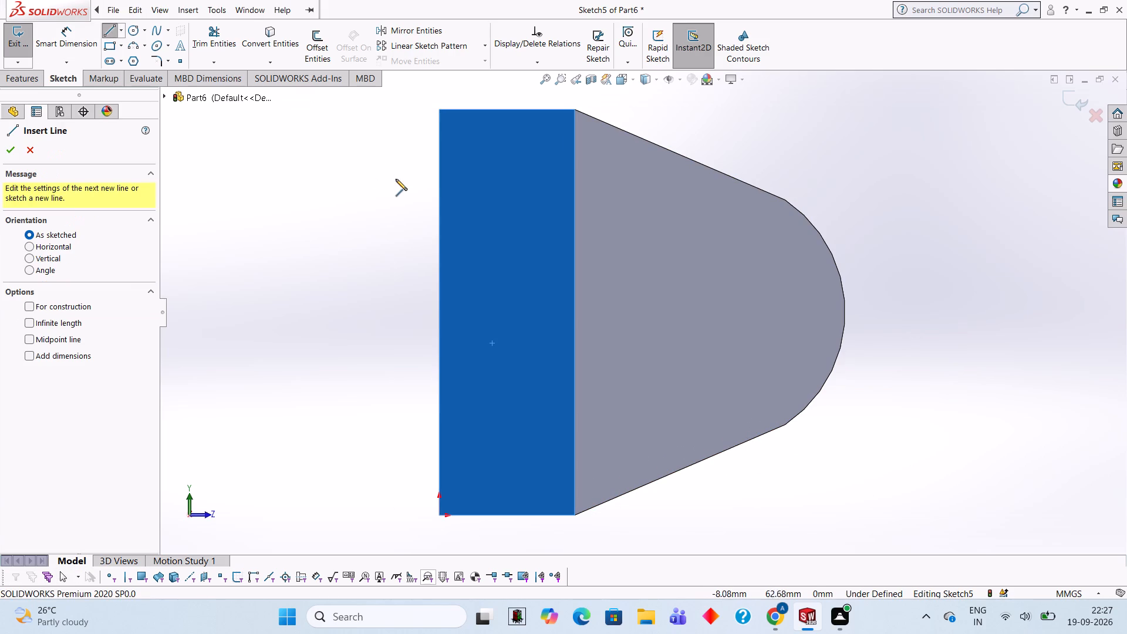
click(440, 311)
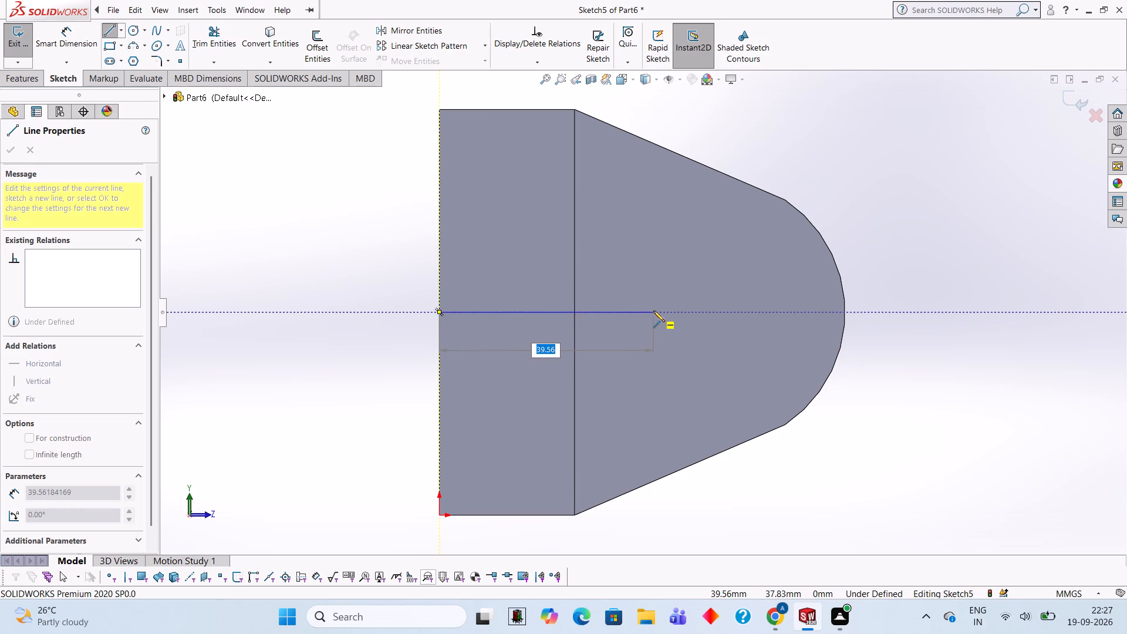
text(50)
key(Return)
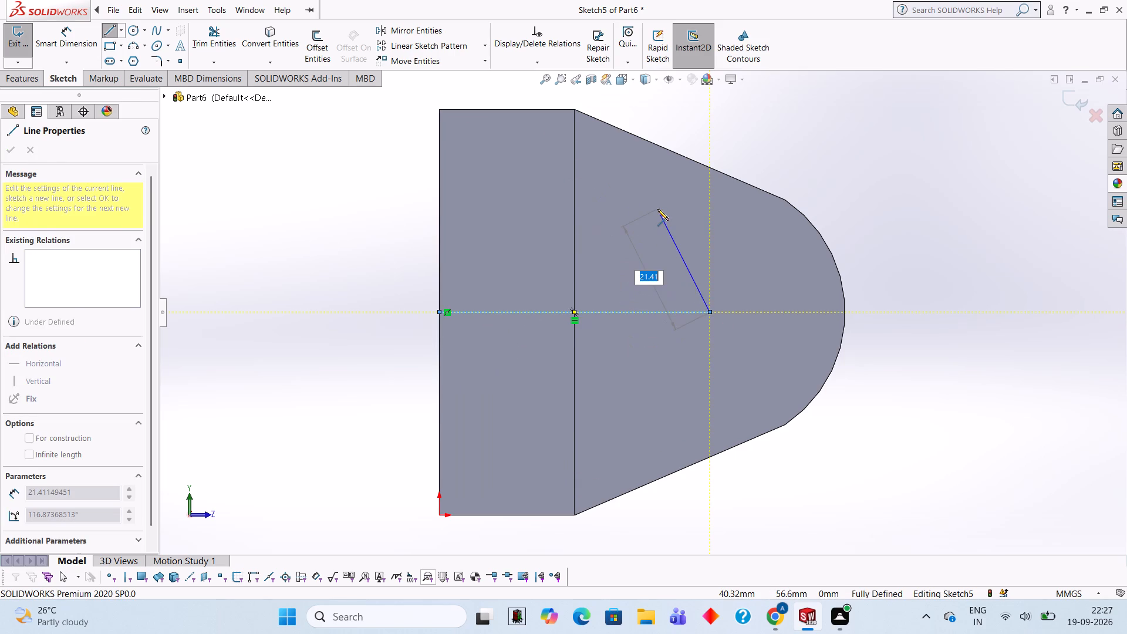
key(Escape)
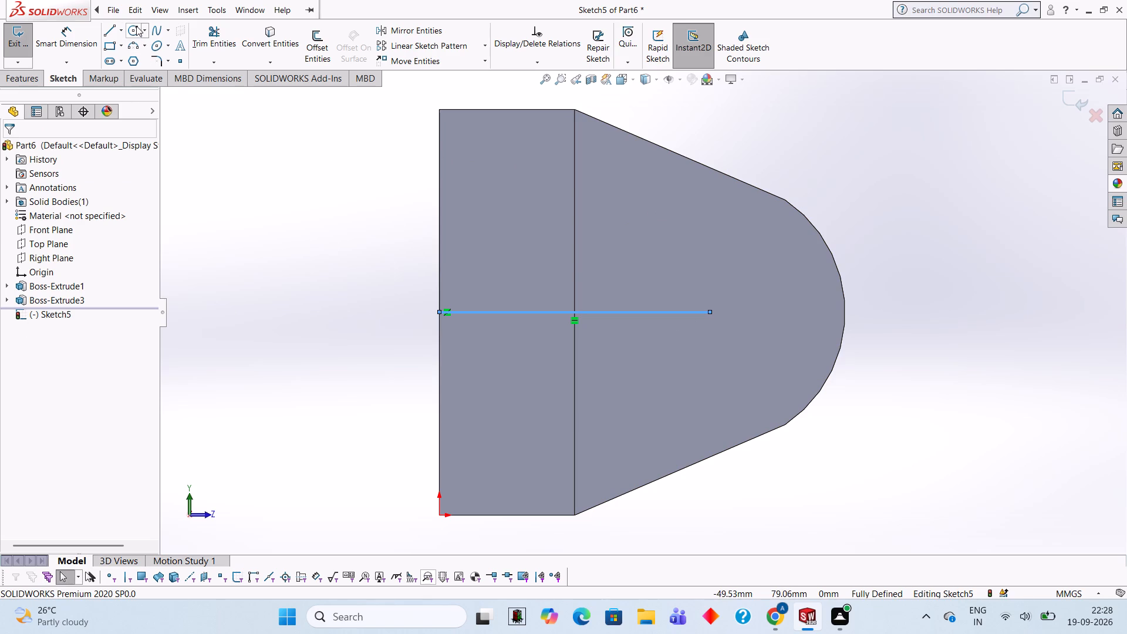
Draw a 50 mm diameter circle centred on the free end of the horizontal line.
click(136, 26)
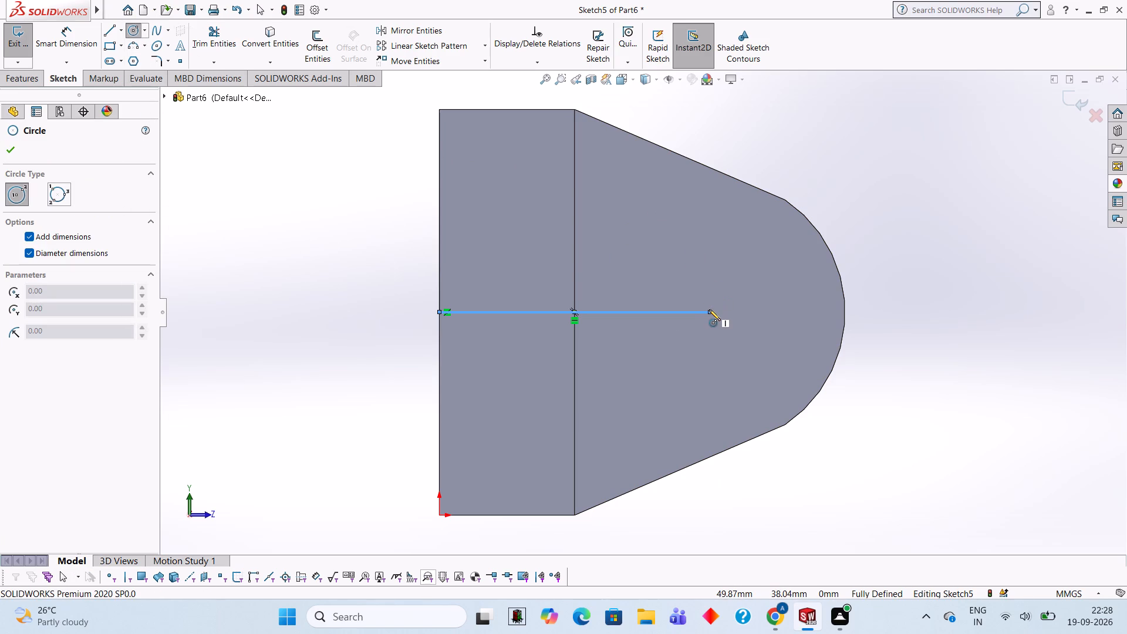
click(711, 312)
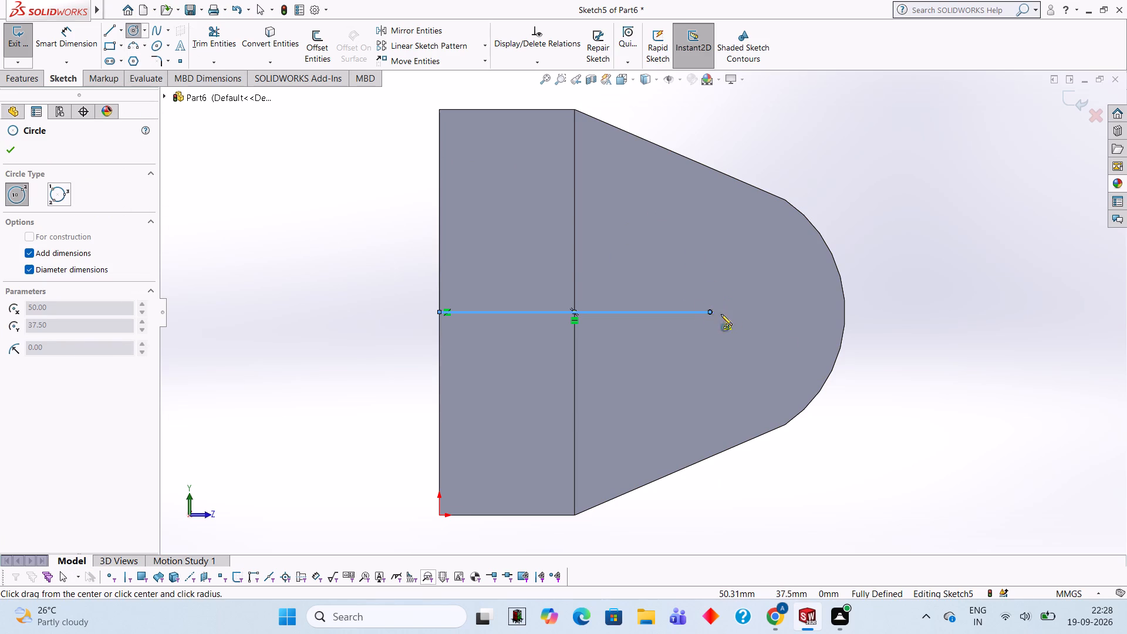
text(50)
key(Return)
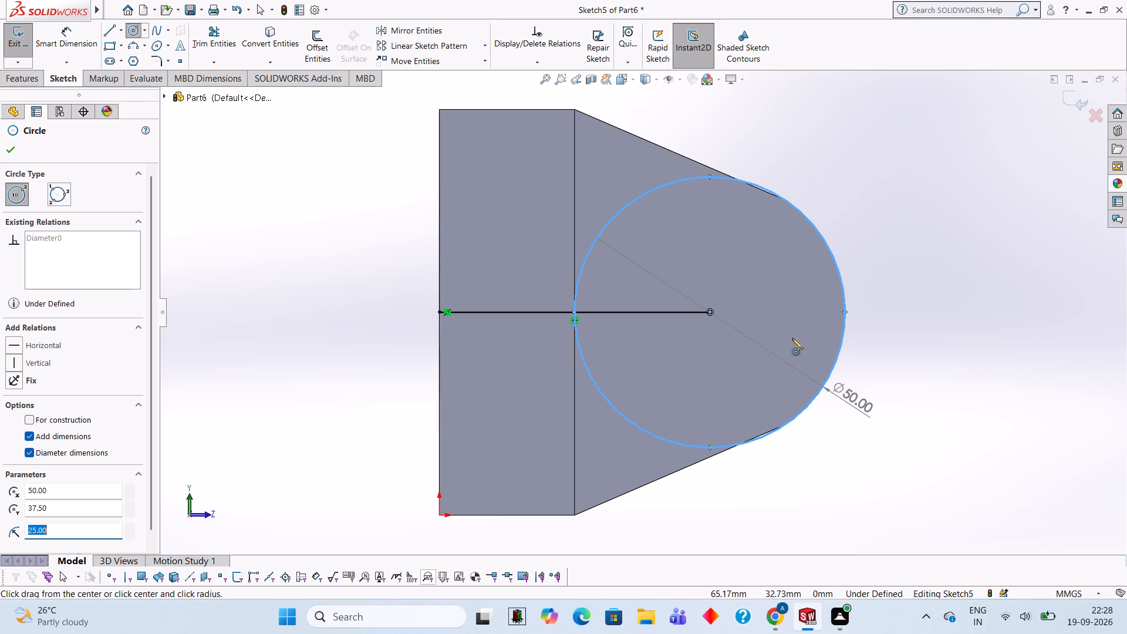
key(Escape)
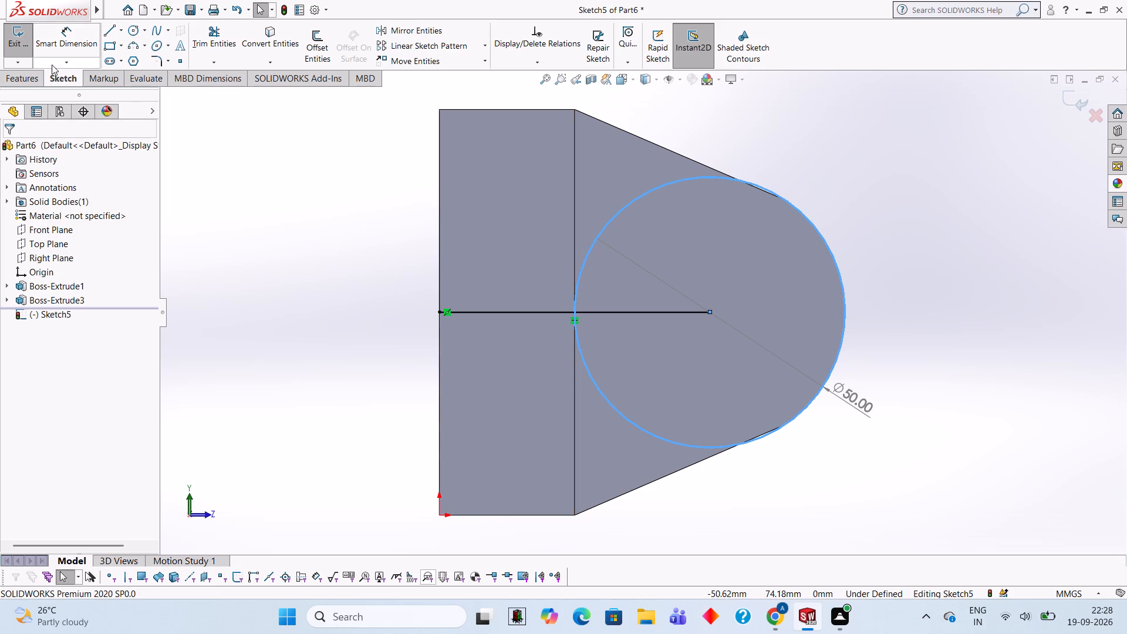
Draw two slanted lines from the upper and lower ends of the end face's front edge to the circle's outer side.
click(112, 31)
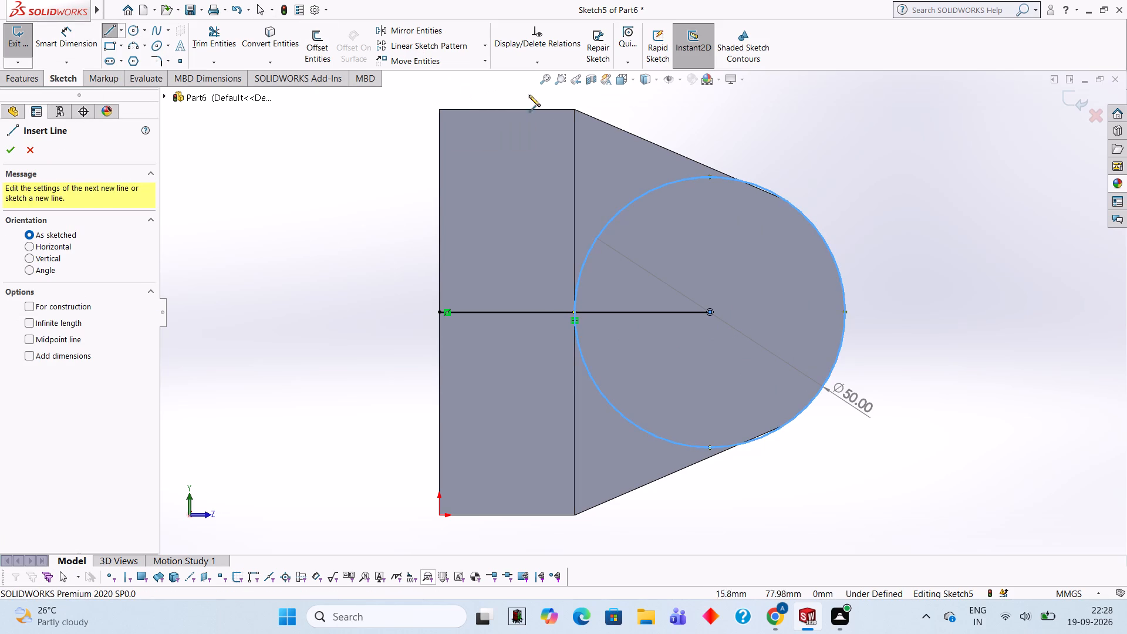
click(575, 109)
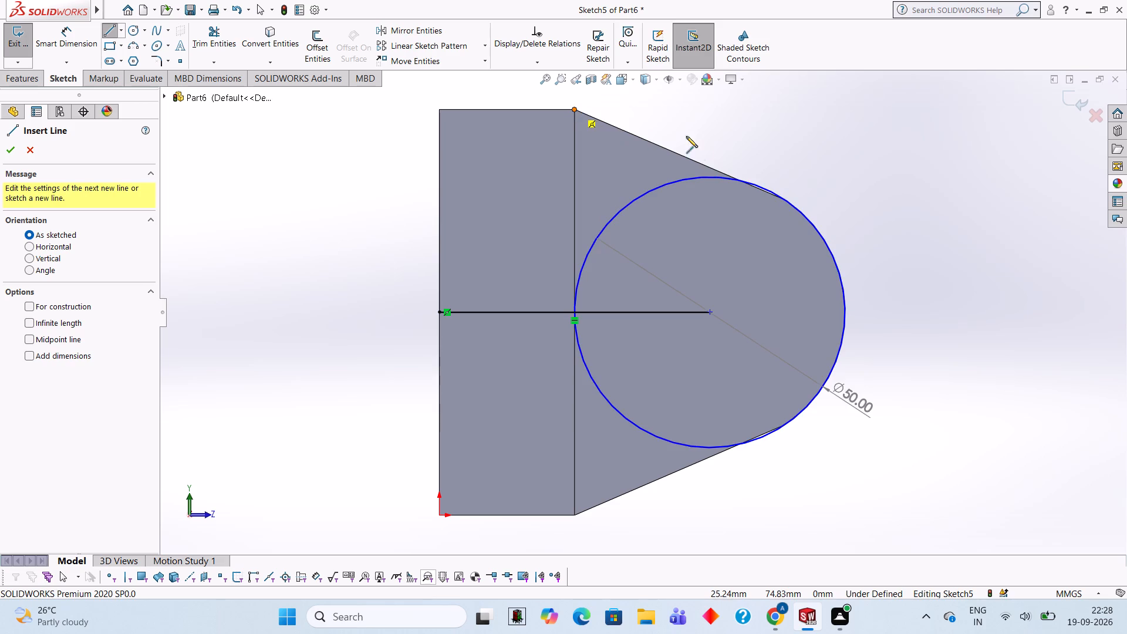
click(782, 199)
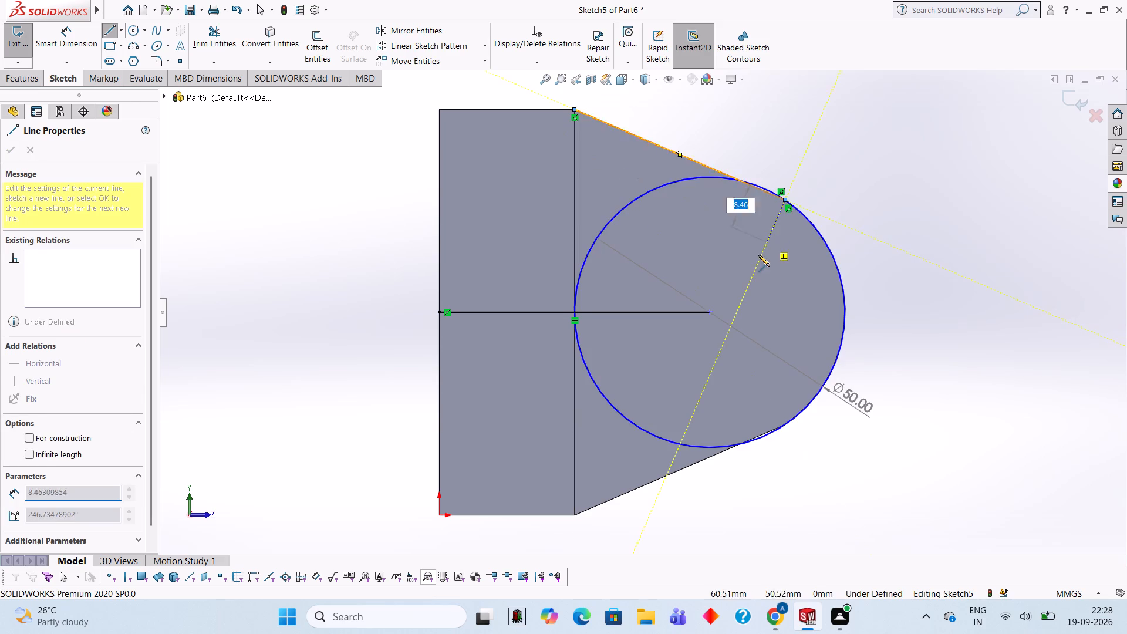
key(Escape)
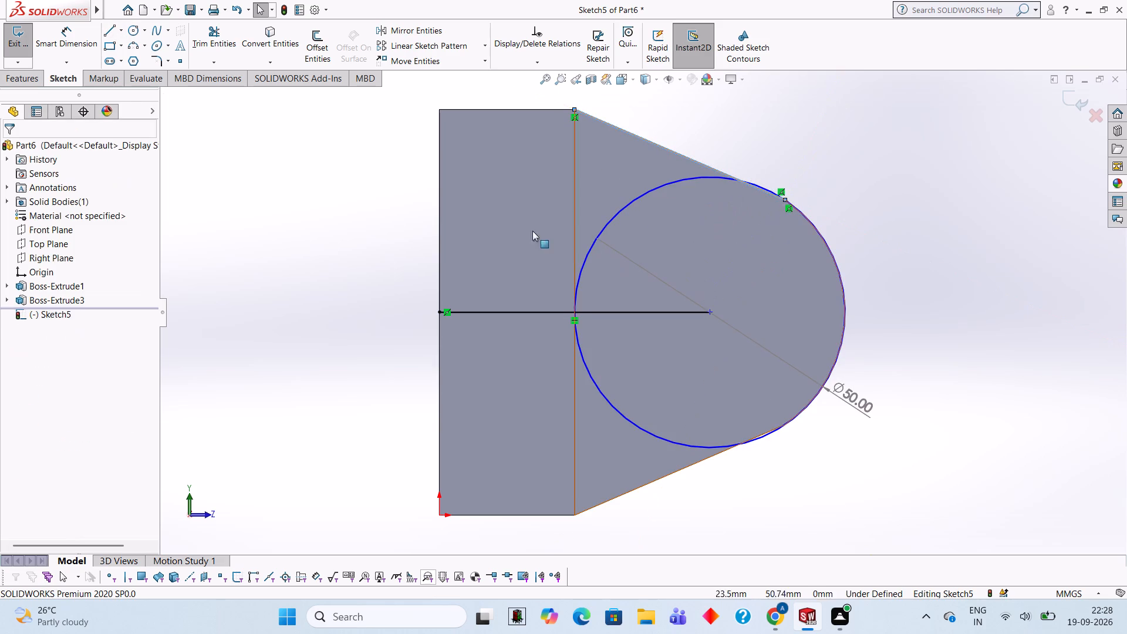
click(116, 33)
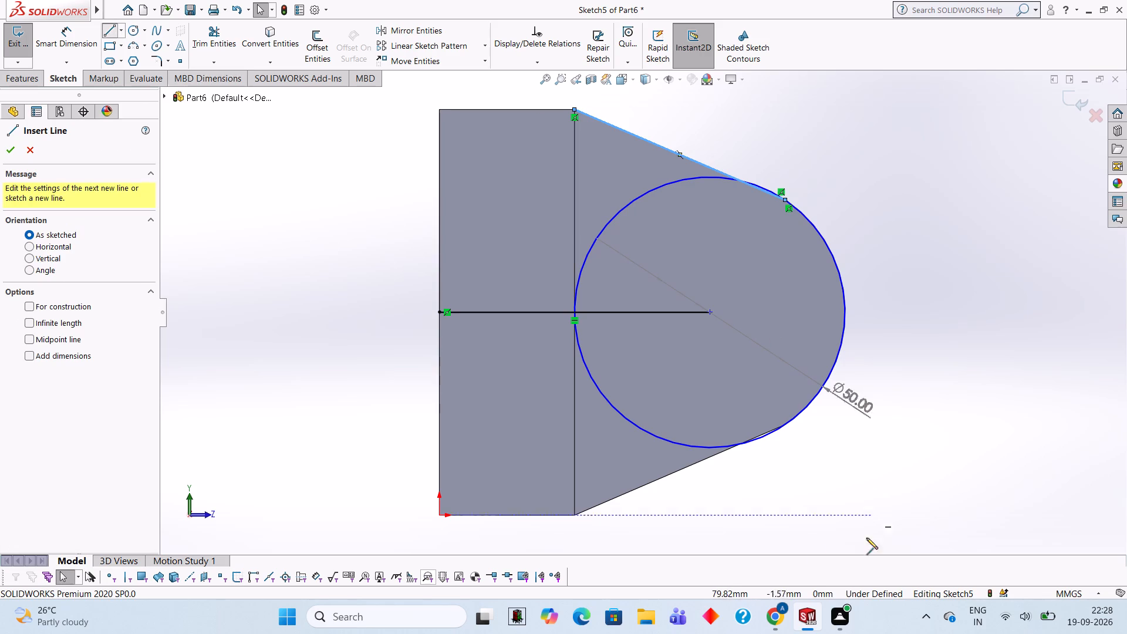
click(572, 515)
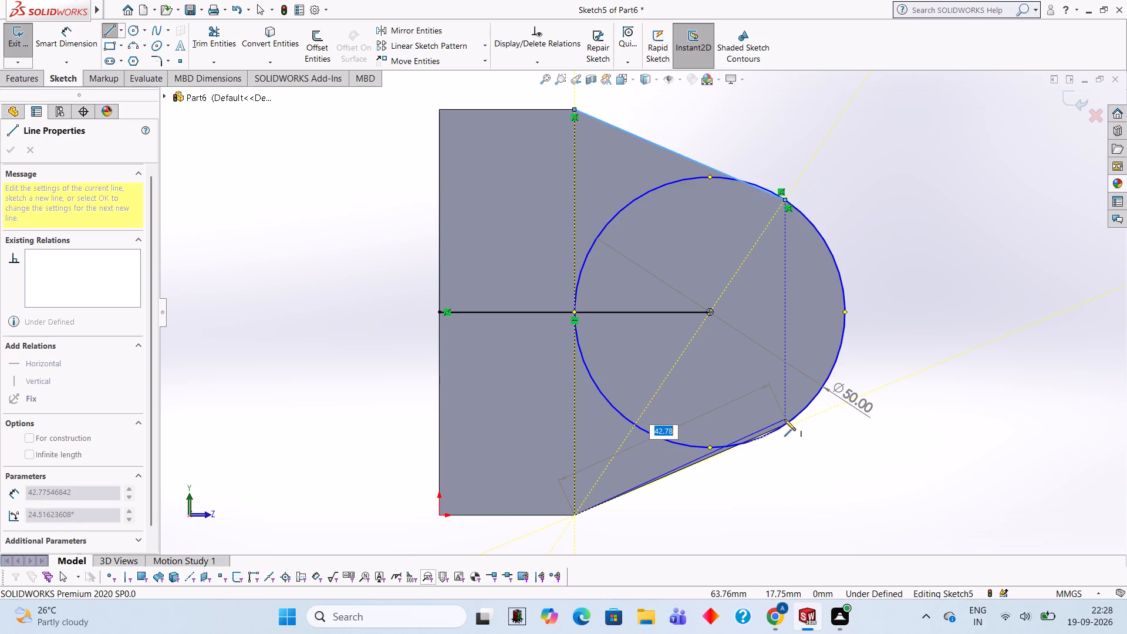
click(788, 421)
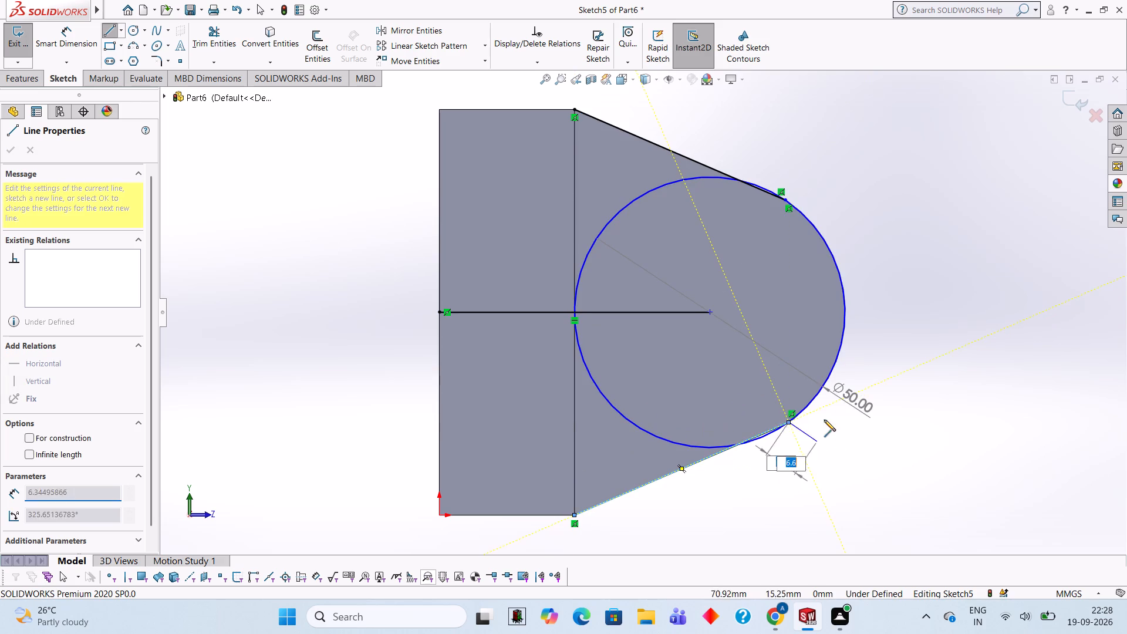
key(Escape)
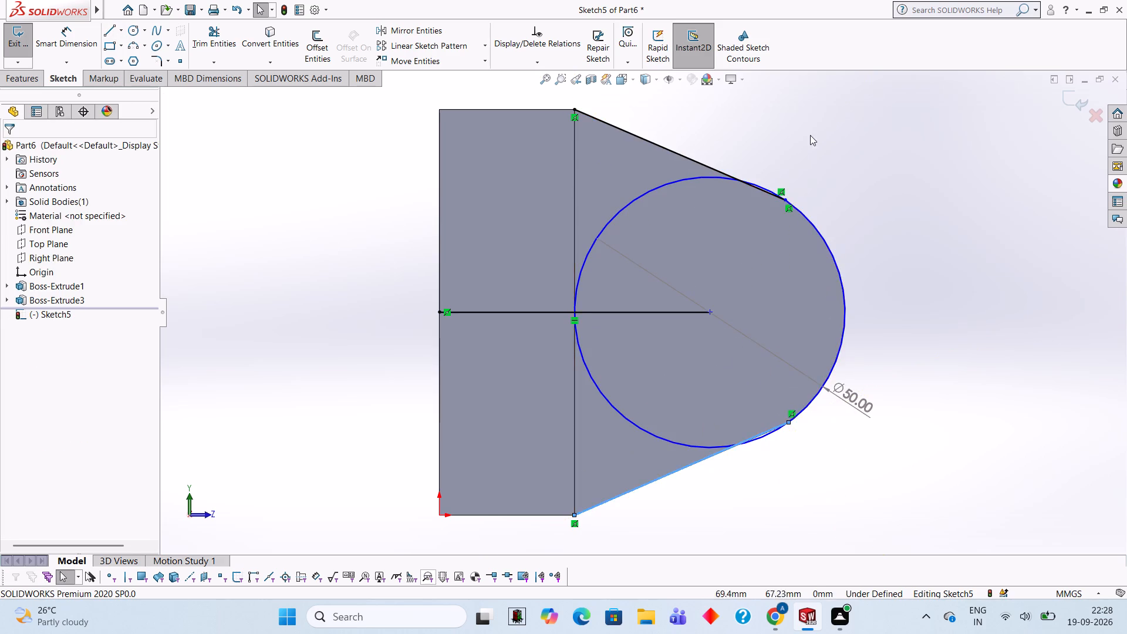
Trim away the circle portions inside the slanted lines' outer endpoints and the horizontal centre line, keeping the outer arc.
scroll(780, 144, down, 2)
scroll(792, 275, down, 2)
scroll(722, 198, down, 2)
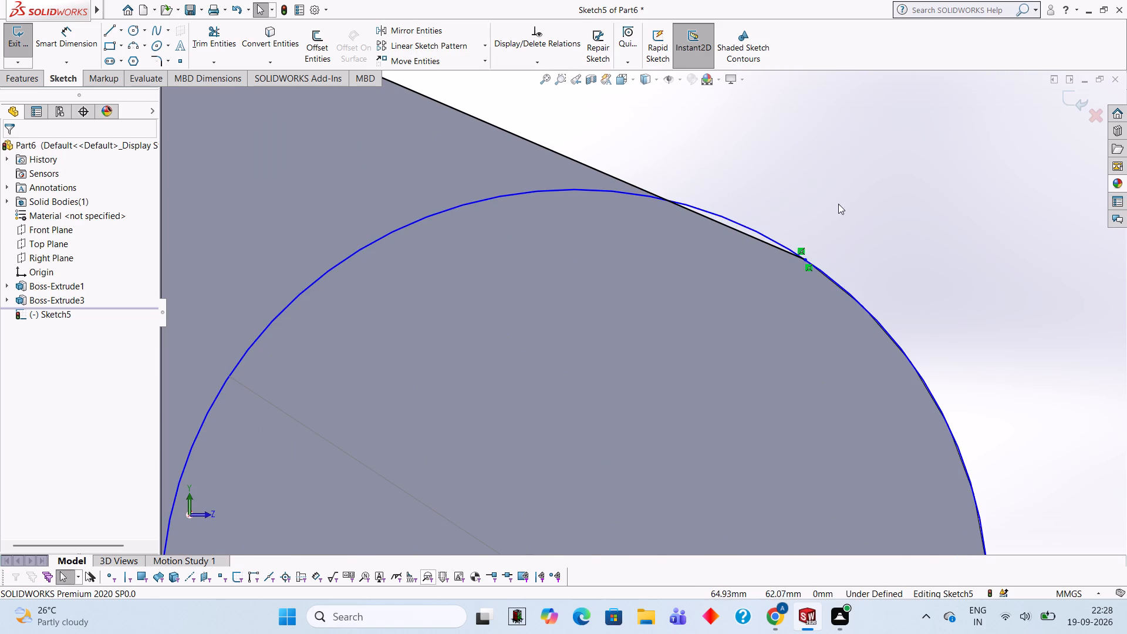
scroll(838, 204, up, 2)
middle_drag(885, 227, 846, 223)
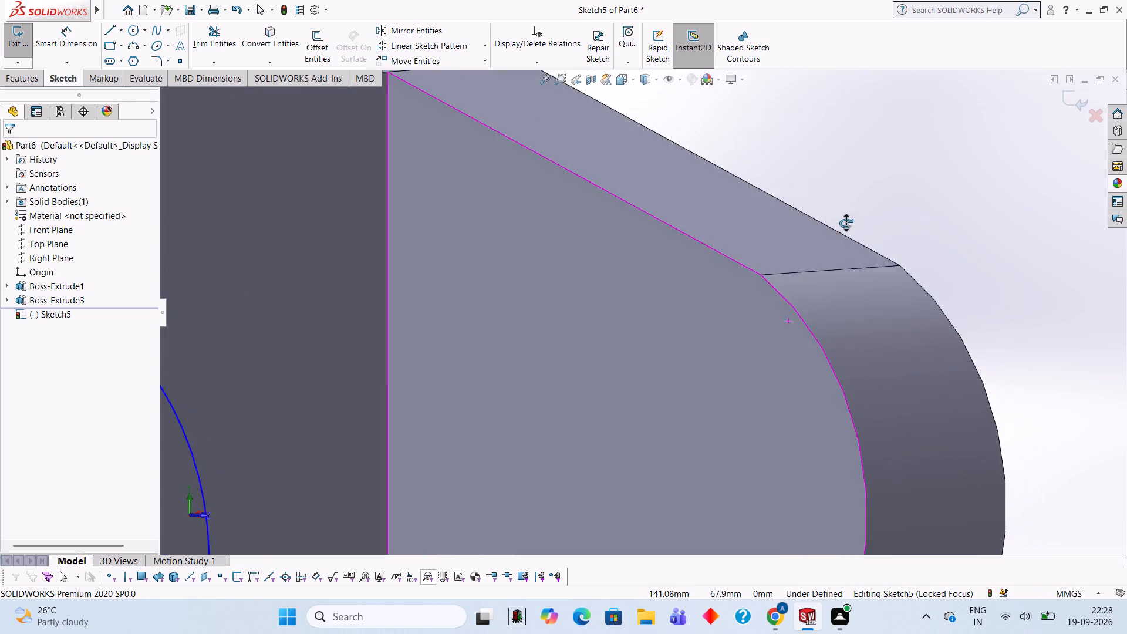
middle_drag(846, 223, 877, 215)
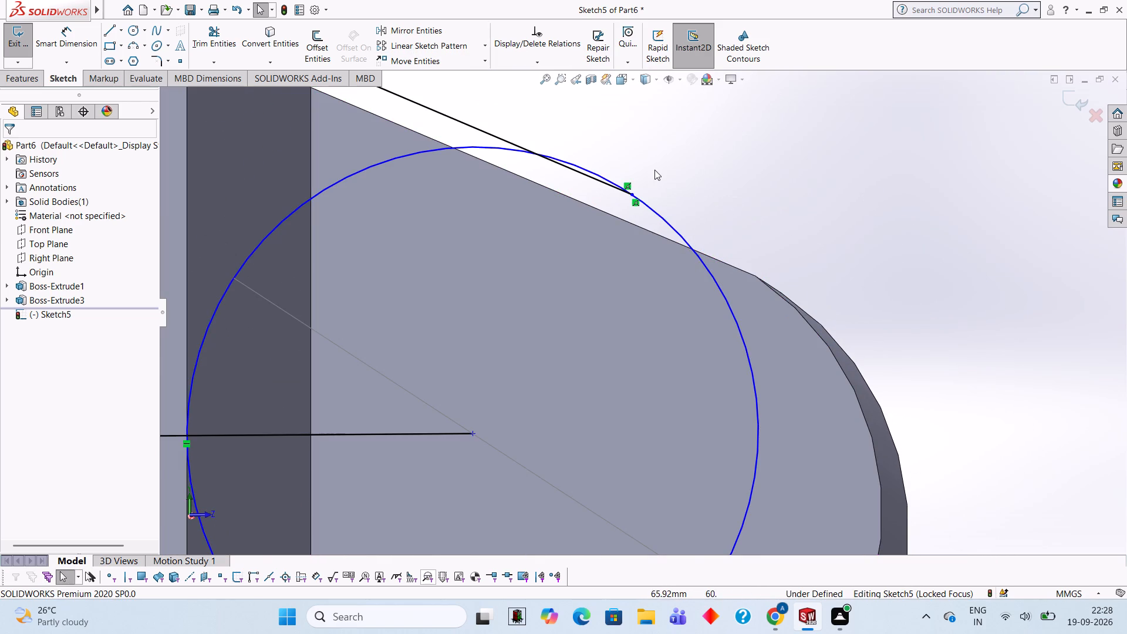
click(221, 33)
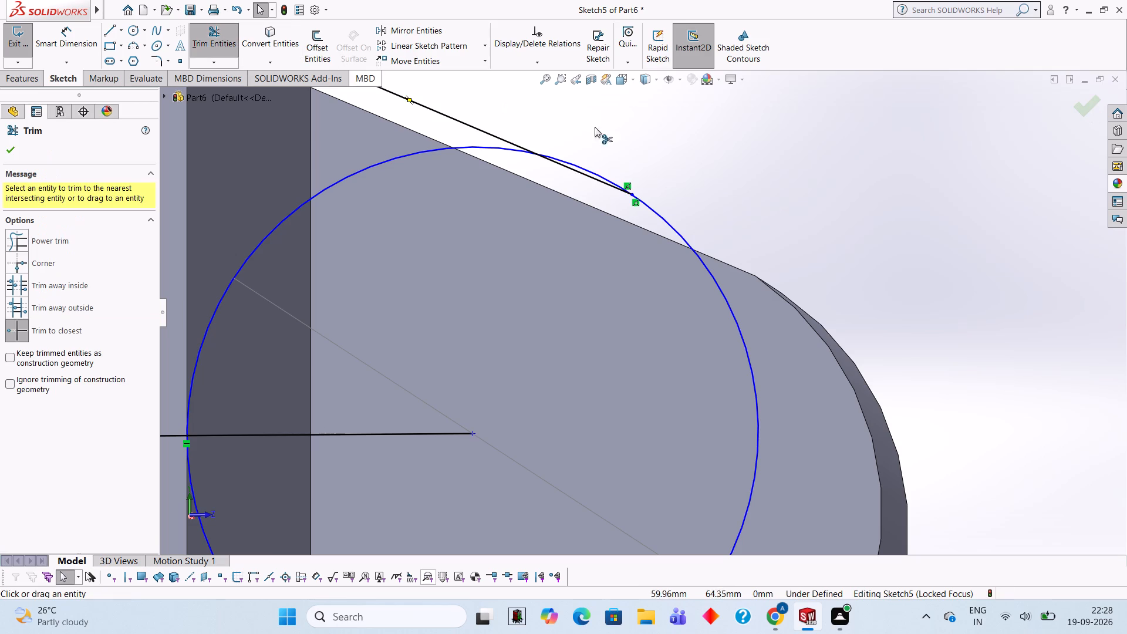
click(596, 173)
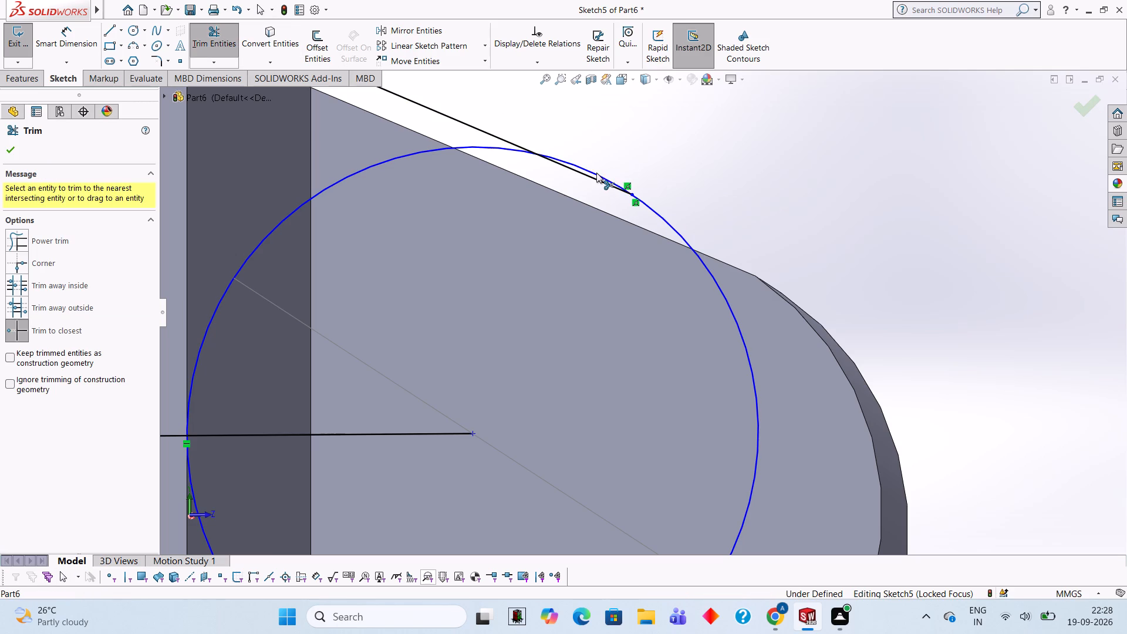
click(503, 150)
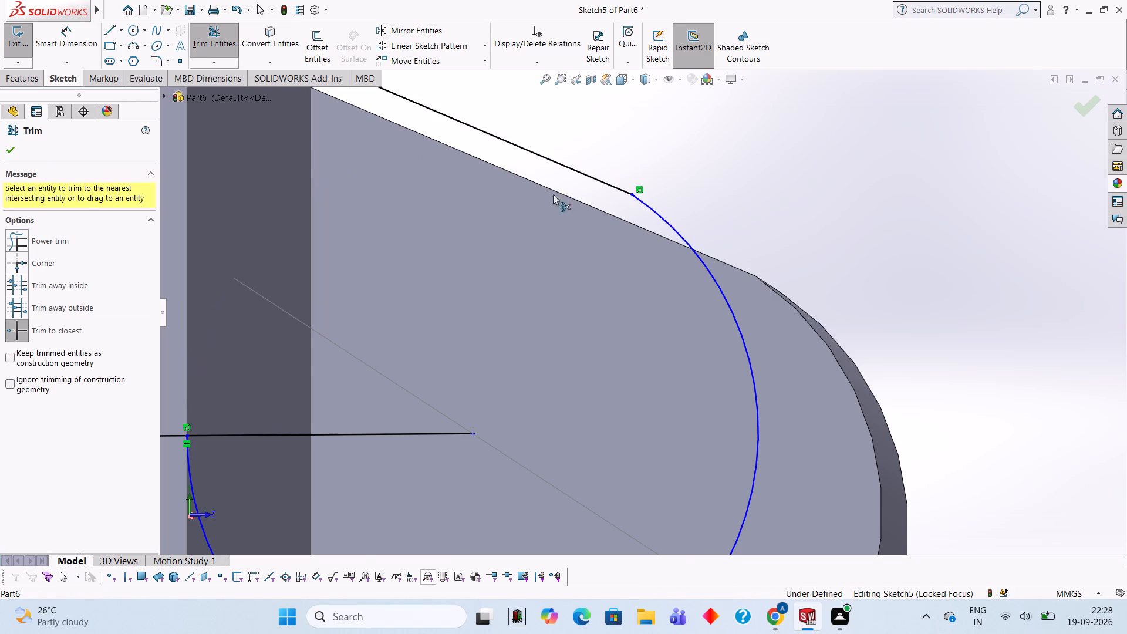
scroll(677, 285, up, 5)
scroll(555, 483, down, 2)
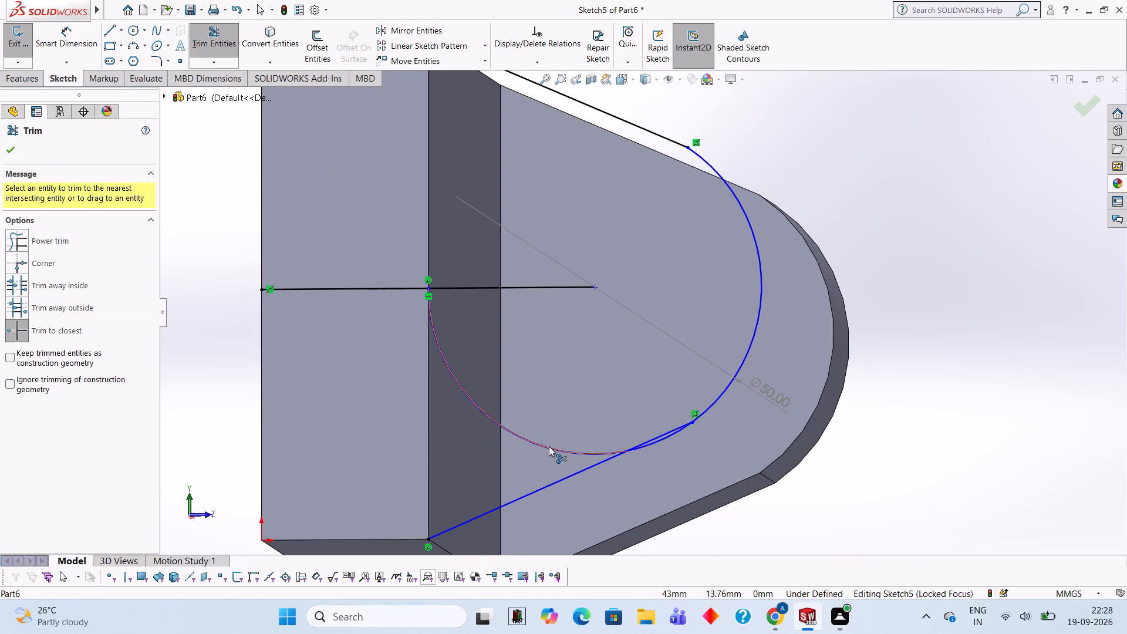
click(549, 446)
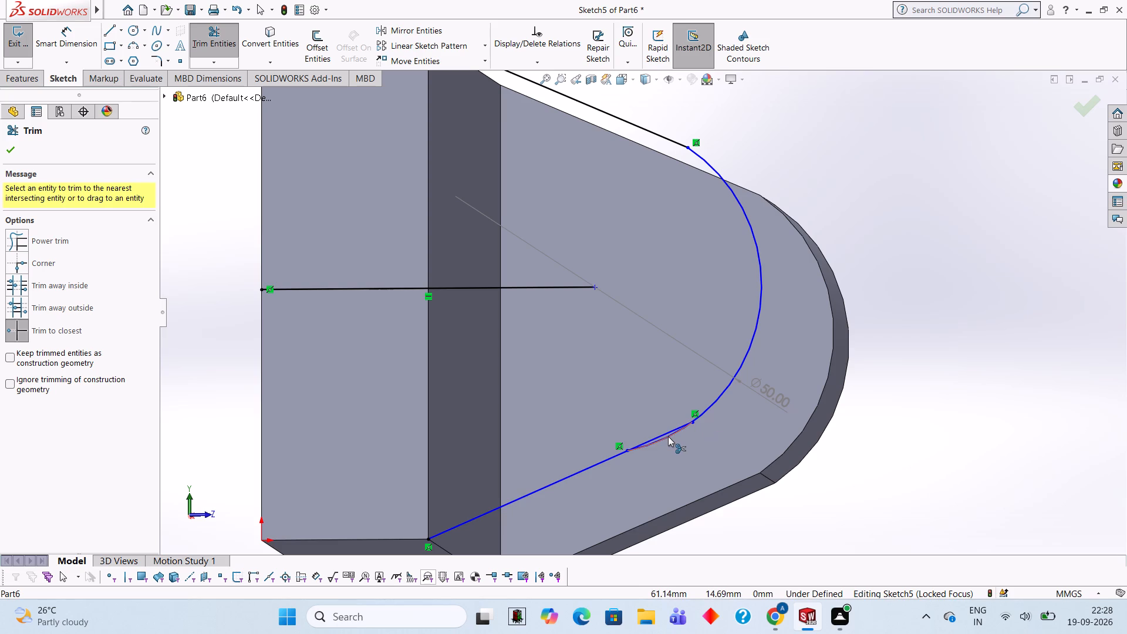
click(668, 440)
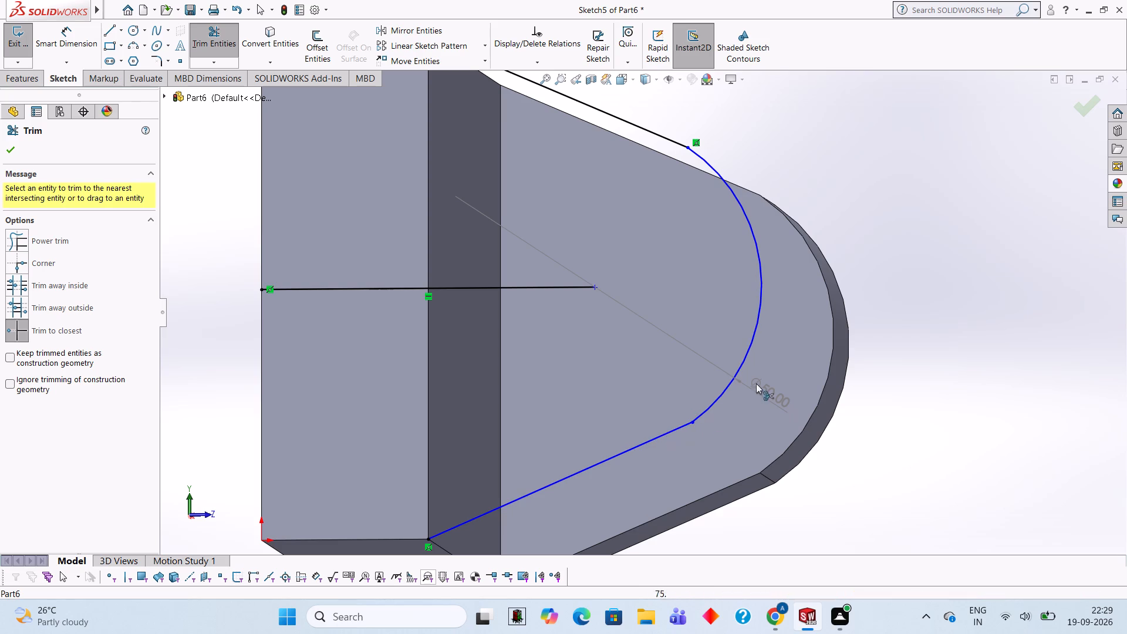
scroll(669, 245, down, 2)
scroll(669, 248, up, 3)
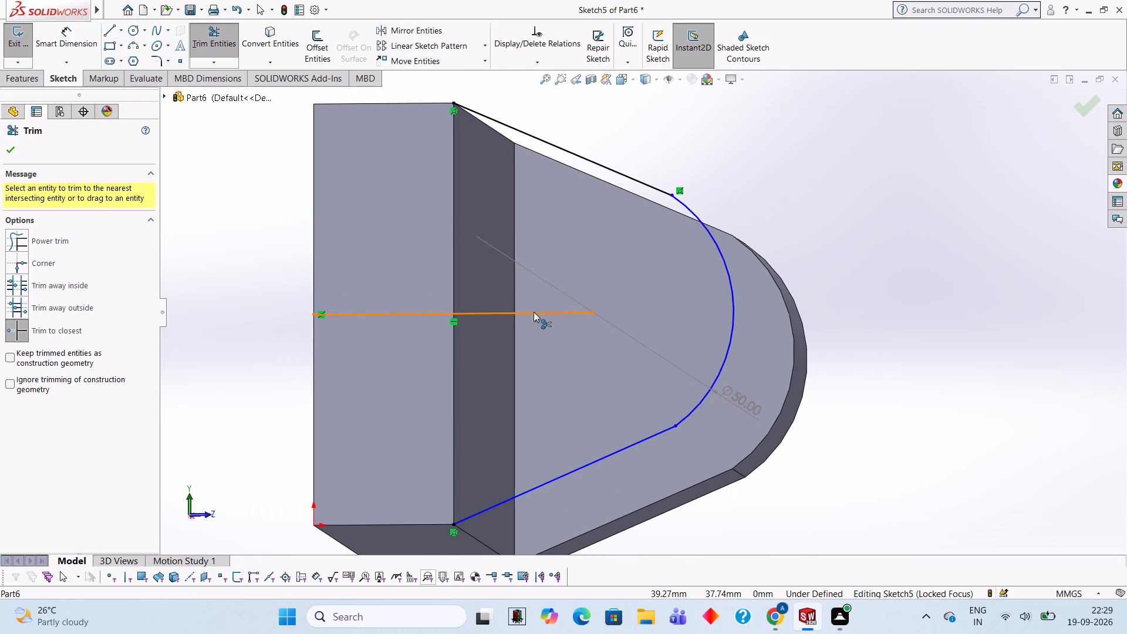
click(534, 312)
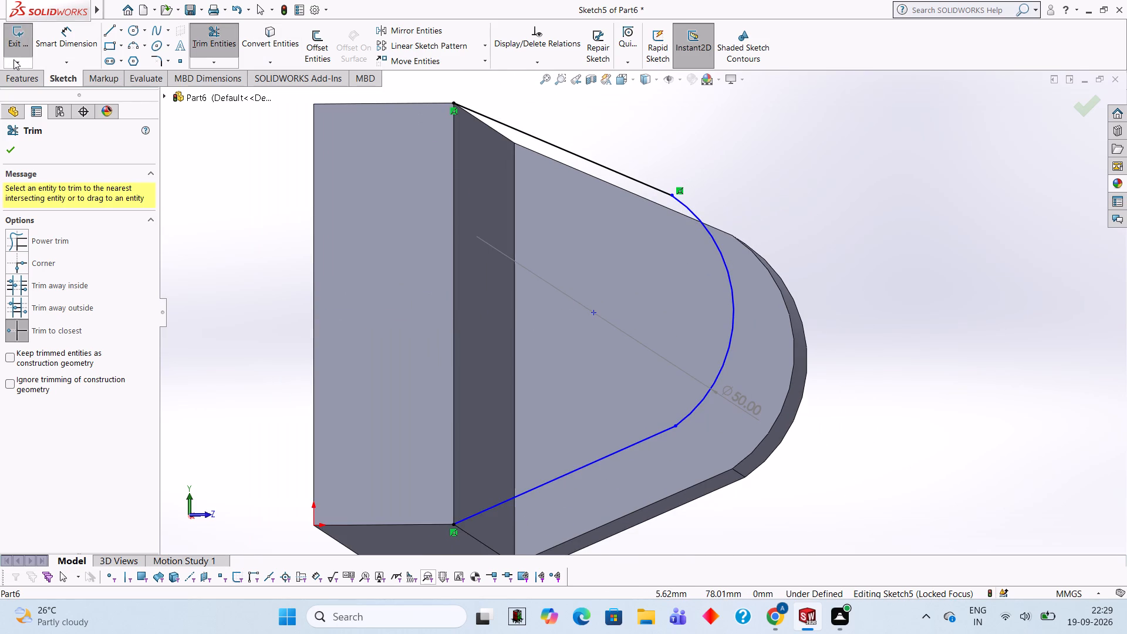
Close the lug profile with a 75 mm vertical line joining the slanted lines' starting corners.
click(111, 35)
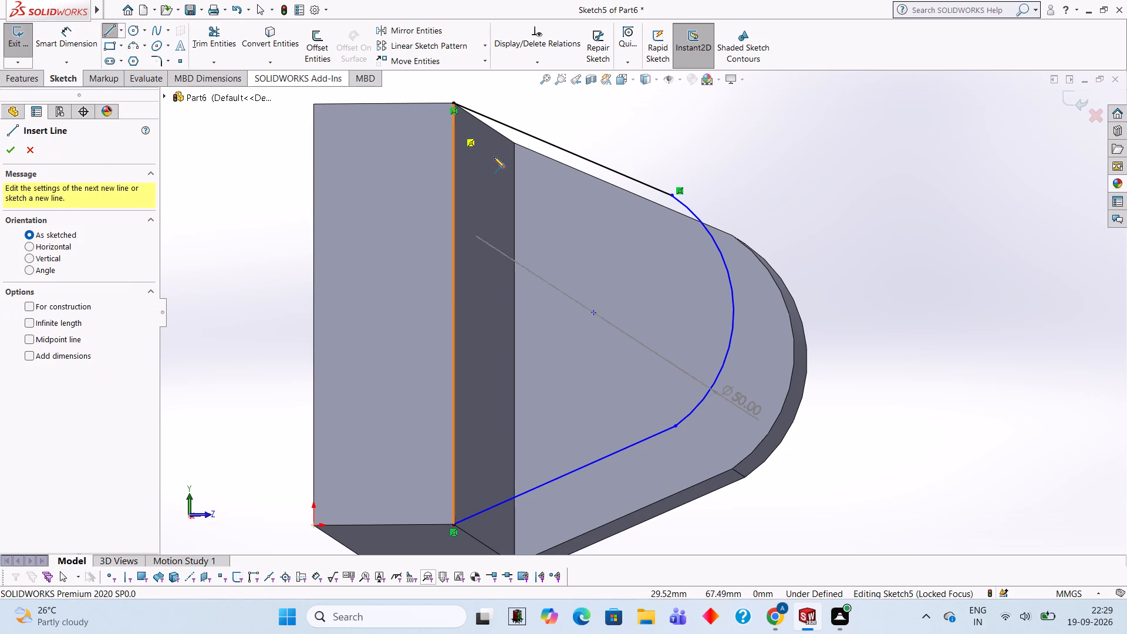
click(452, 104)
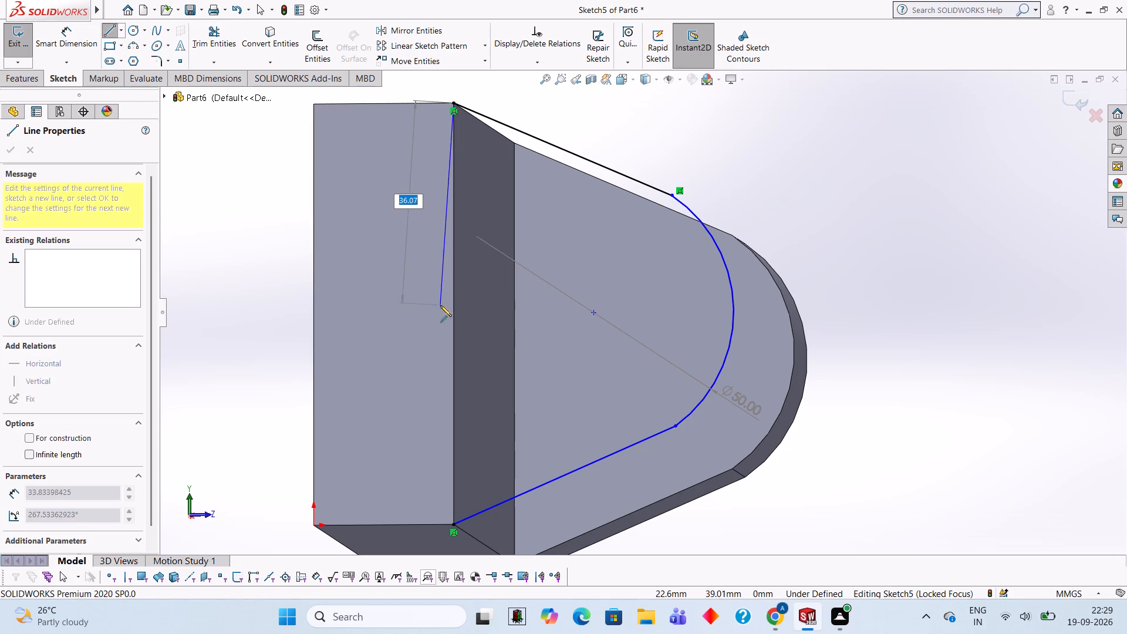
click(453, 522)
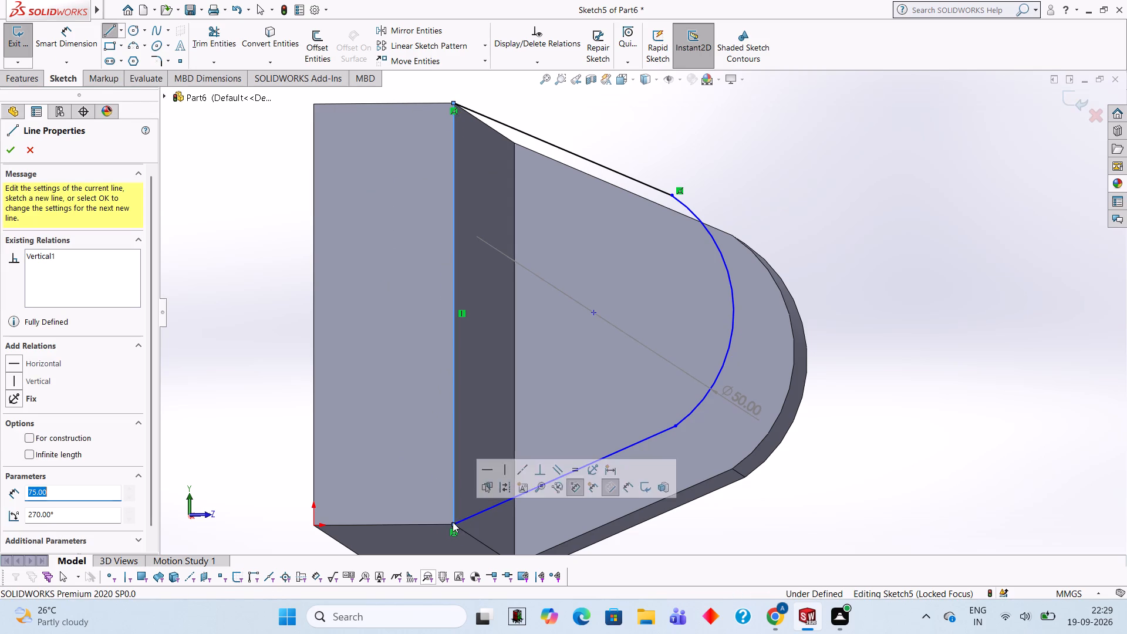
click(875, 138)
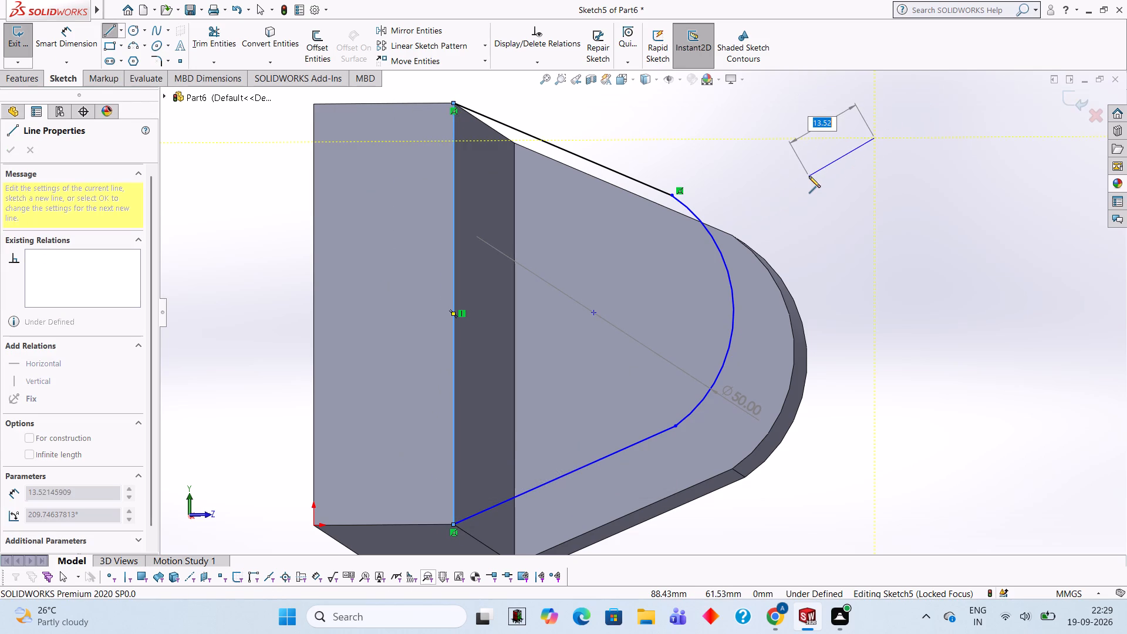
key(Escape)
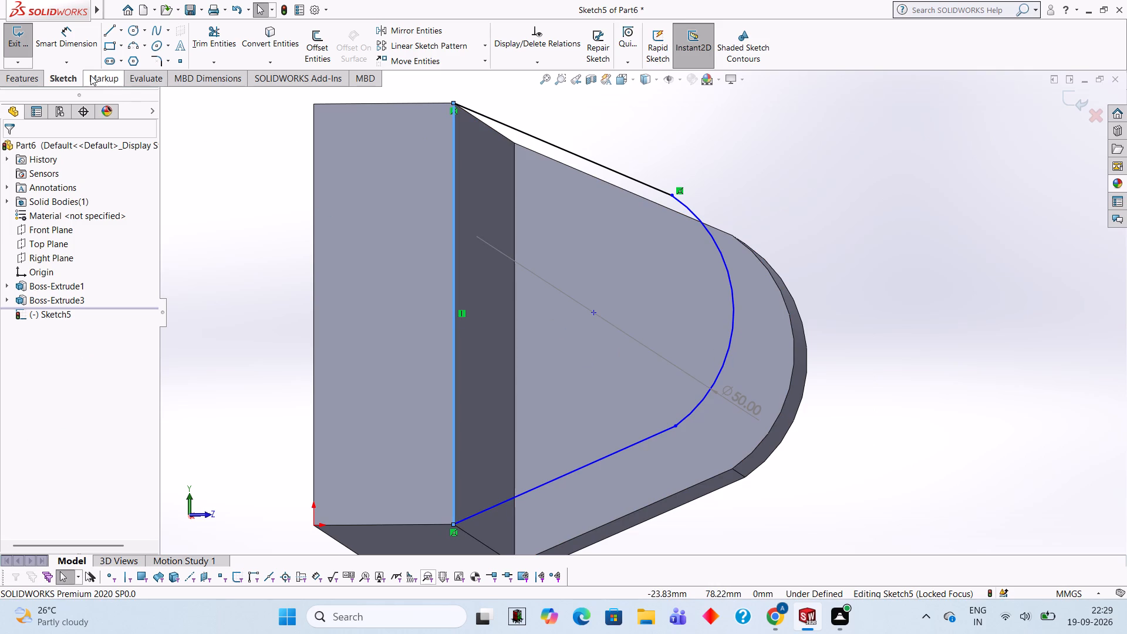
Extrude the closed lug profile as a 22 mm blind boss in the reversed direction, merged with the block.
click(34, 71)
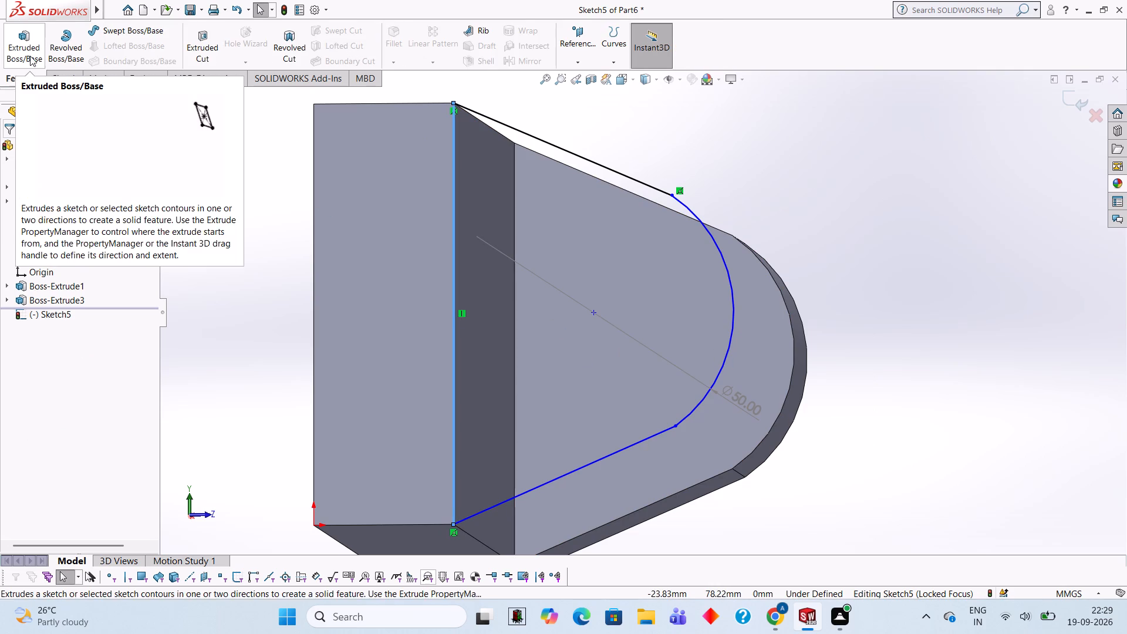
click(30, 56)
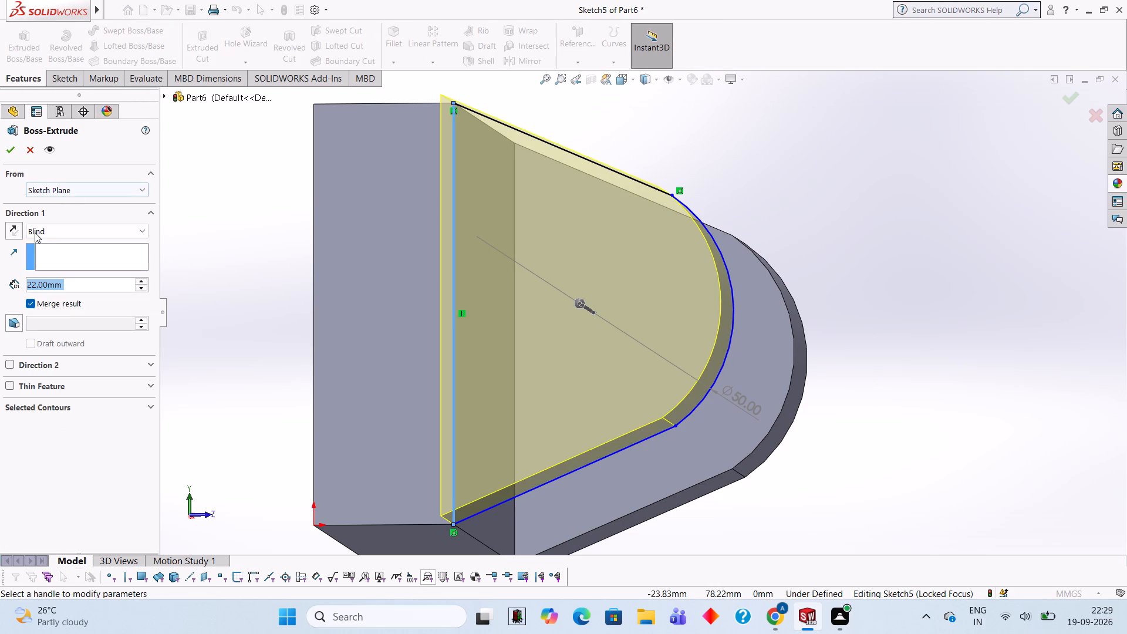
click(9, 225)
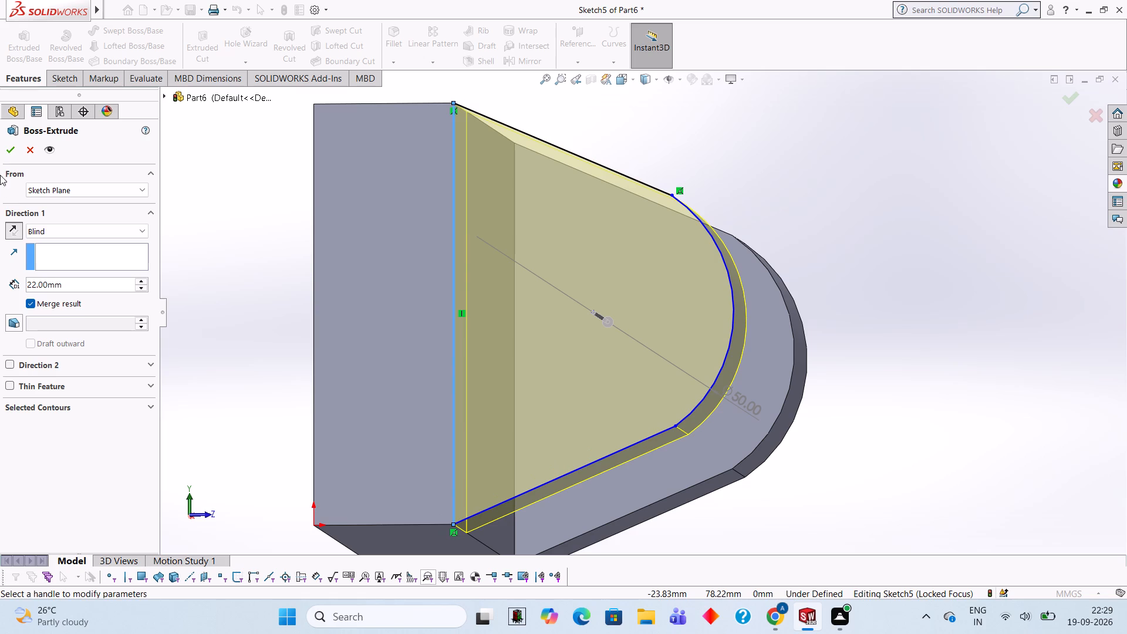
click(6, 146)
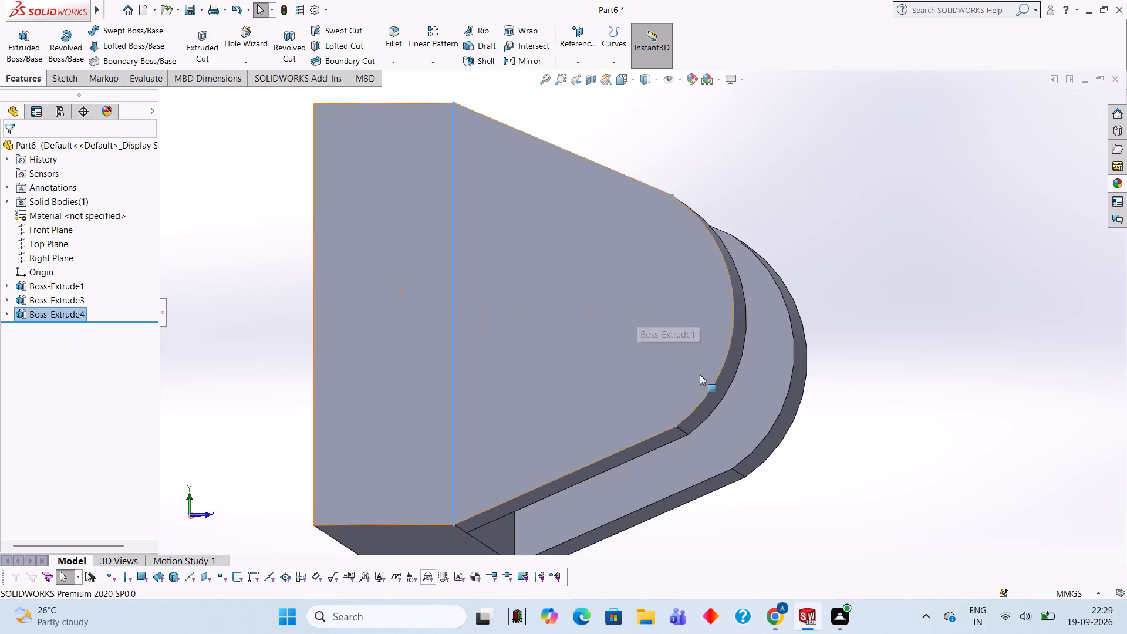
Start a new sketch on the block's face between the two lugs.
middle_drag(881, 473, 768, 360)
scroll(689, 362, up, 3)
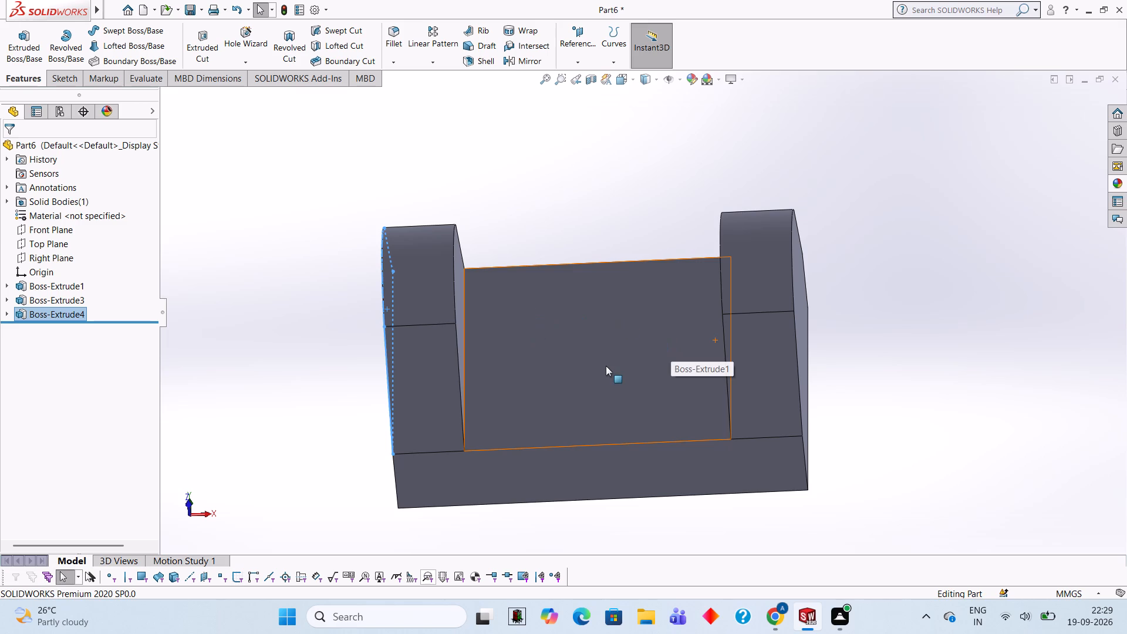
click(606, 366)
click(662, 328)
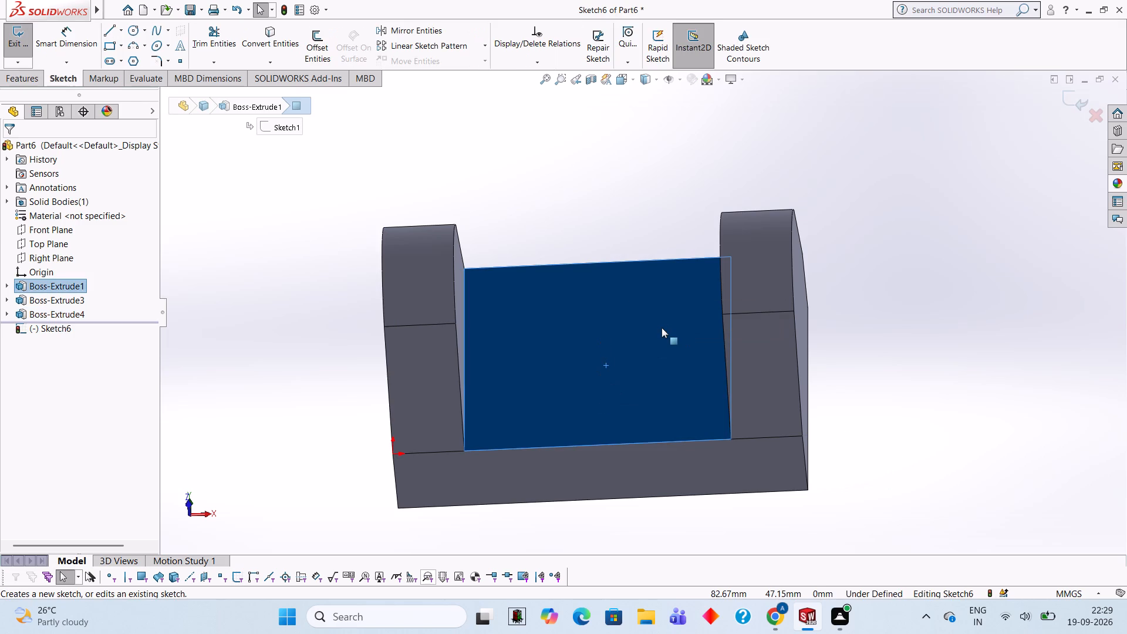
key(ctrl+8)
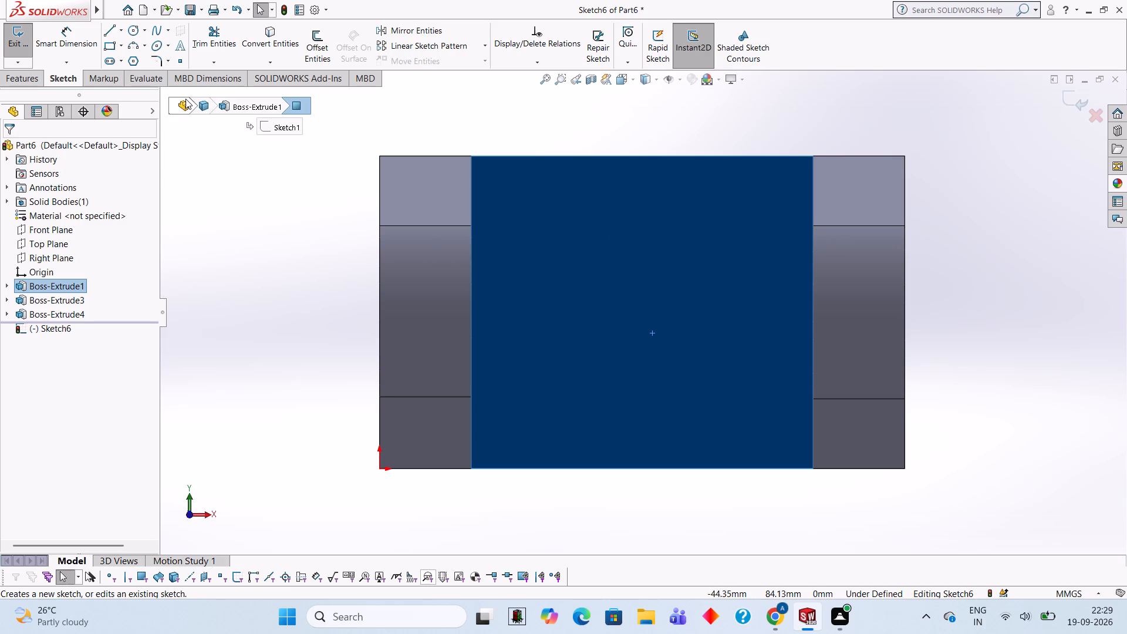
Draw a 40 mm diameter circle near the centre of the face, about 63 mm across and 37.7 mm up from the origin.
click(131, 31)
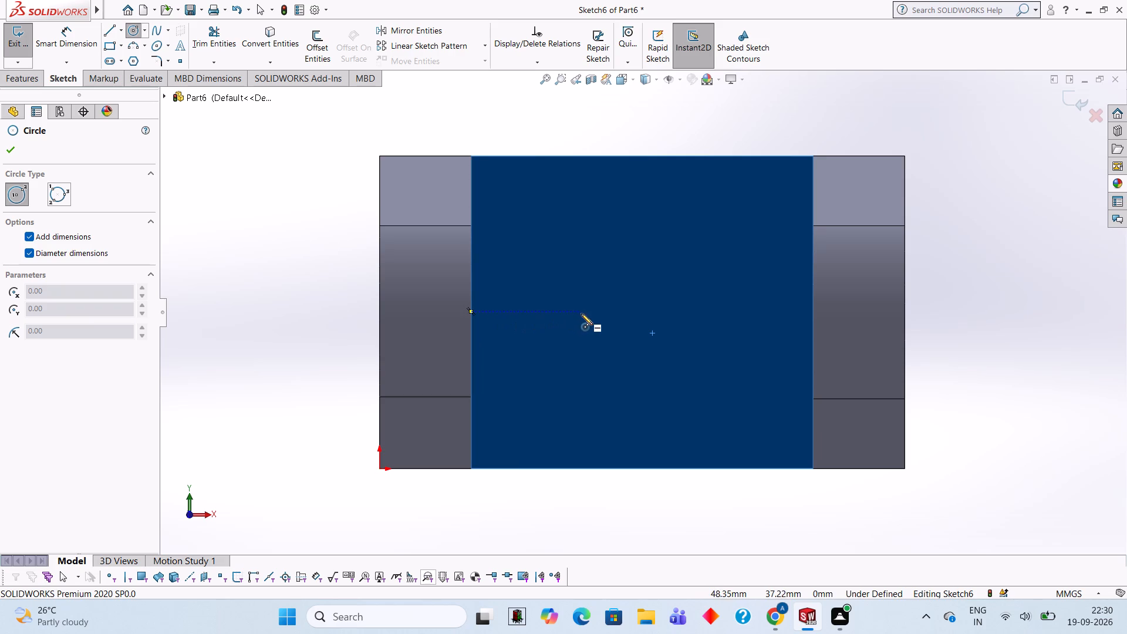
click(641, 313)
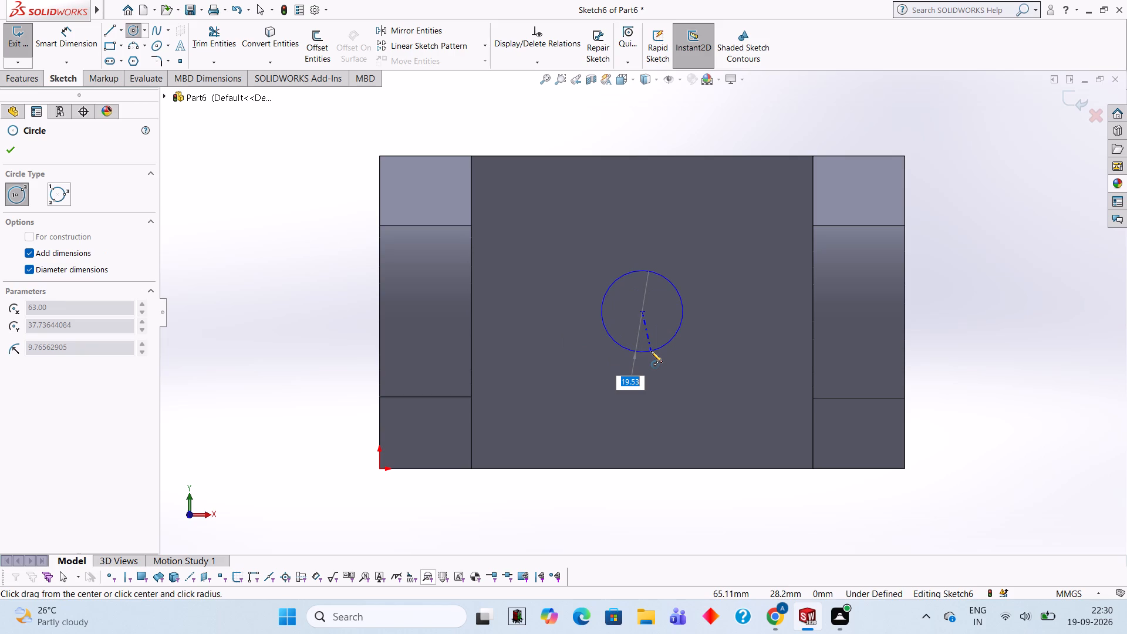
text(40)
key(Return)
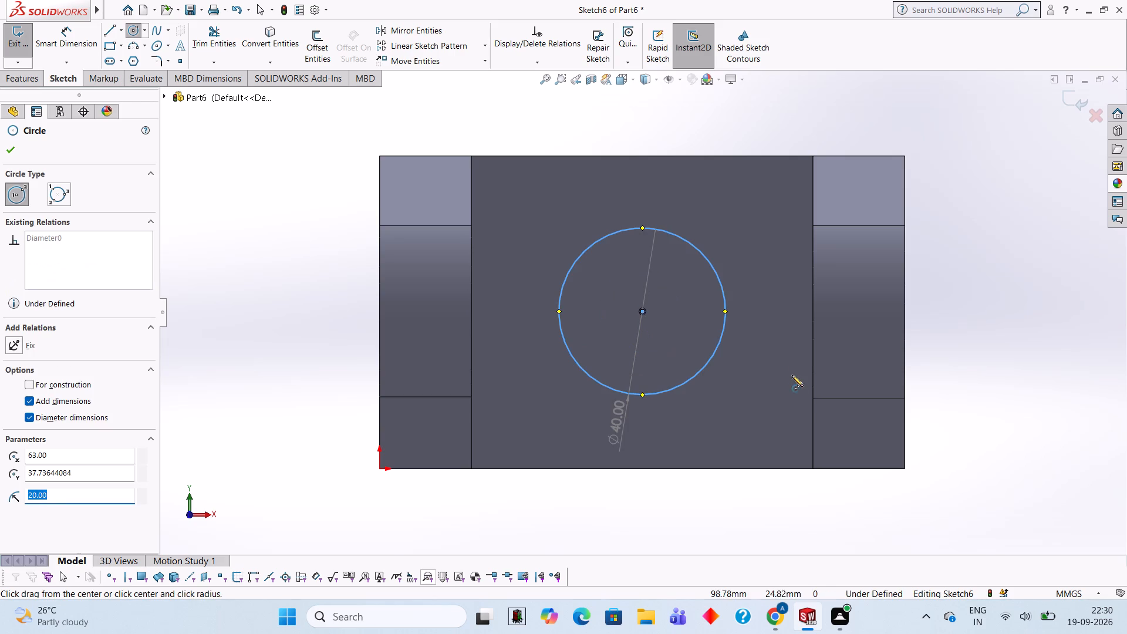
middle_drag(792, 376, 795, 290)
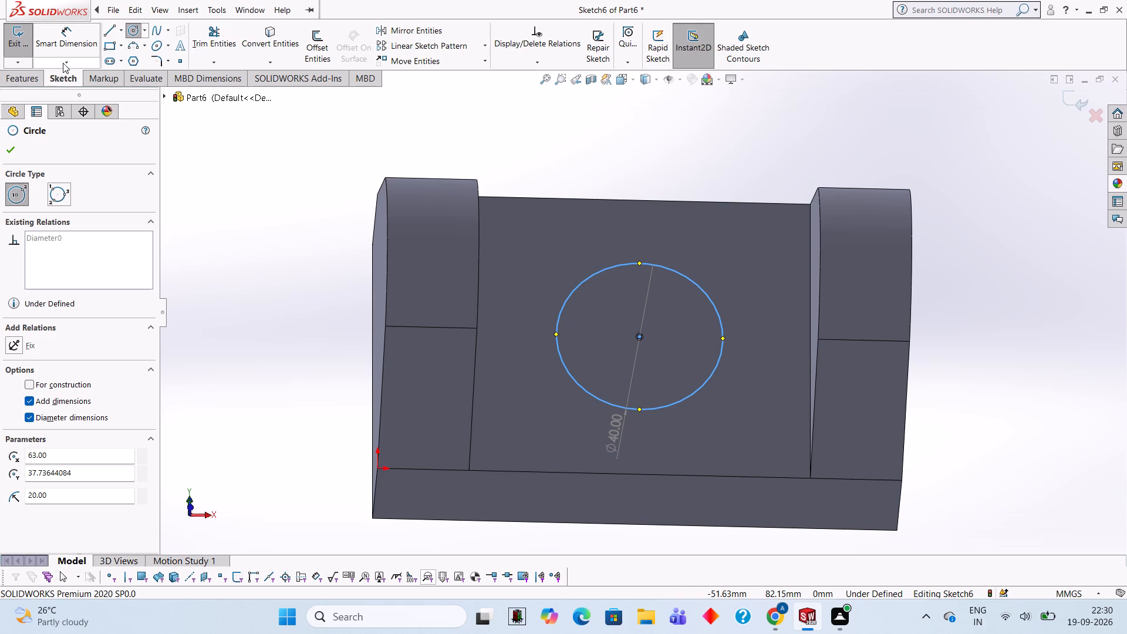
Cut the 40 mm circle 22 mm deep into the block with a blind Extruded Cut.
click(22, 82)
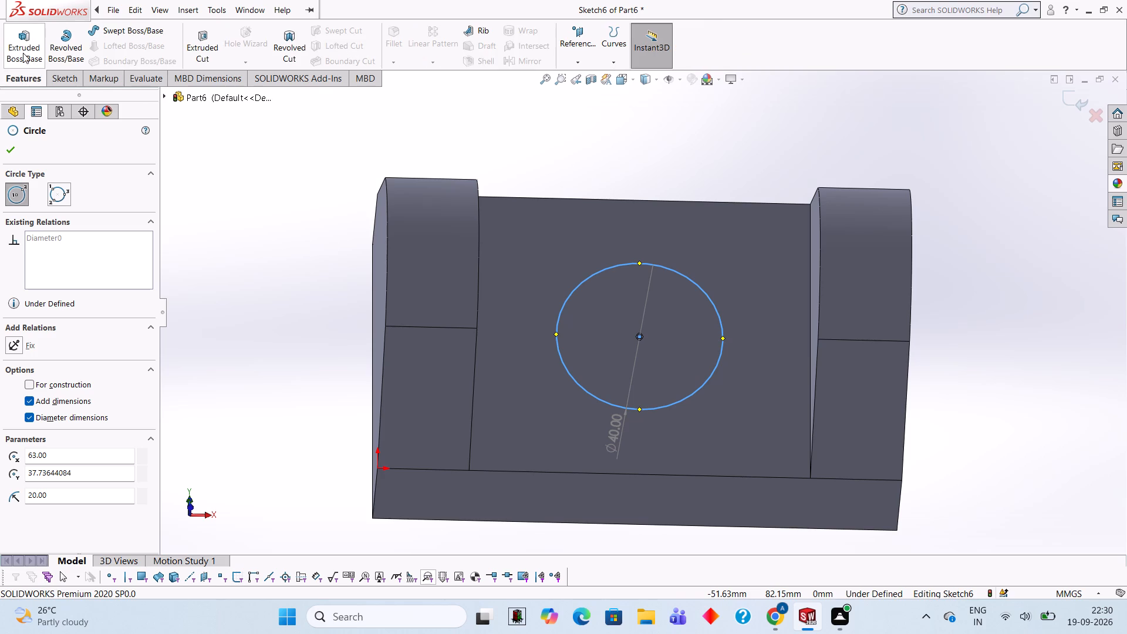
click(213, 56)
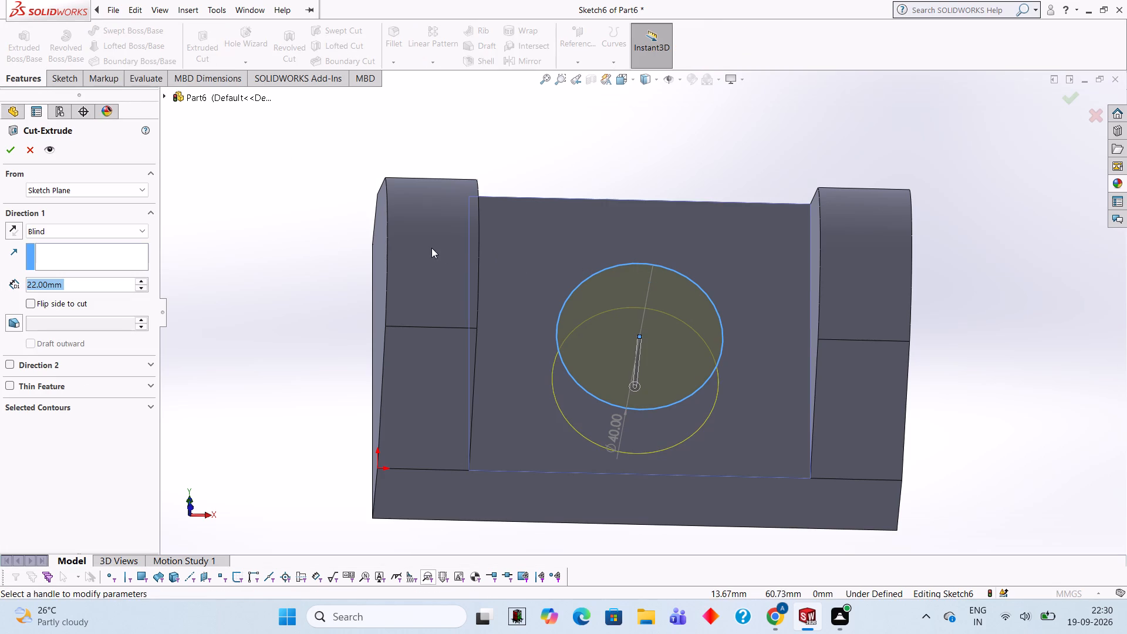
scroll(573, 279, up, 1)
middle_drag(573, 279, 621, 242)
scroll(573, 279, down, 1)
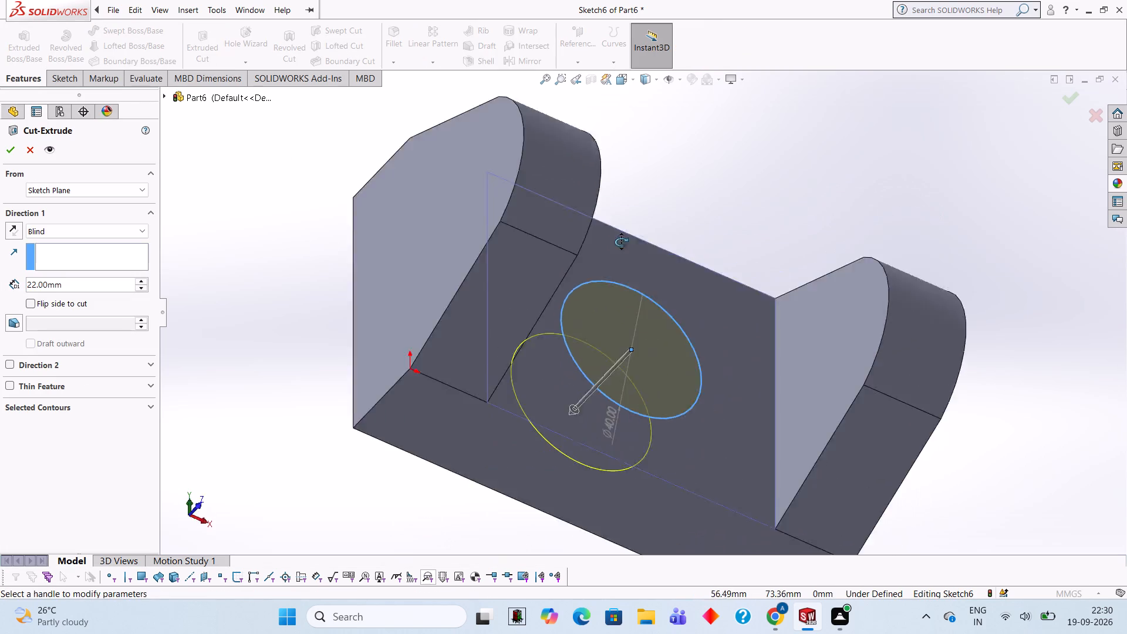
middle_drag(621, 242, 594, 266)
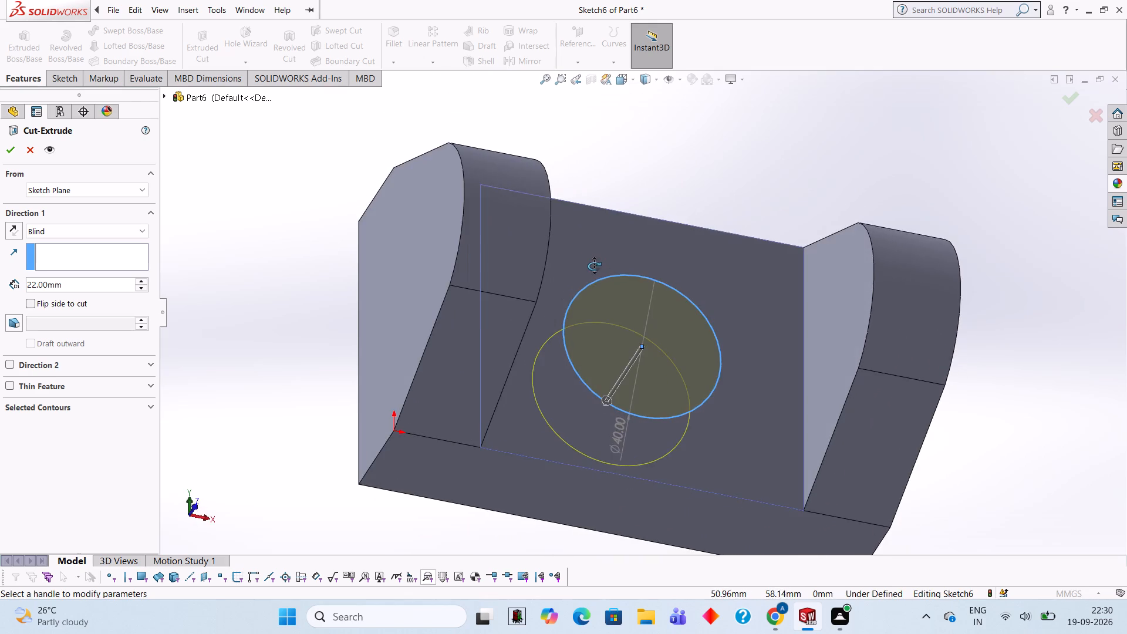
middle_drag(594, 266, 596, 305)
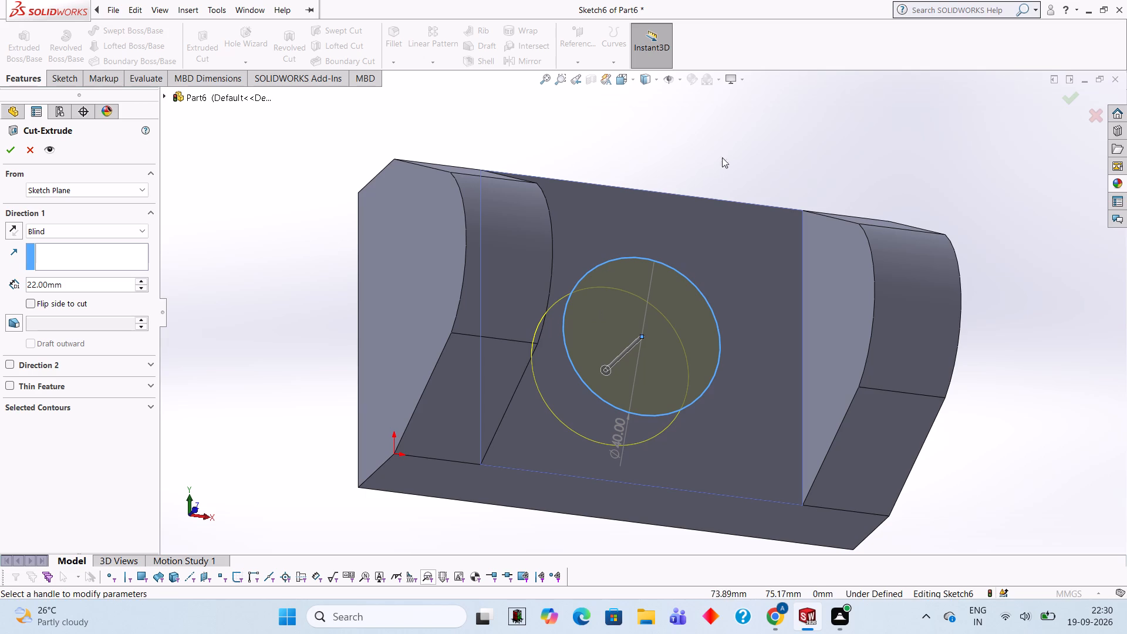
click(6, 150)
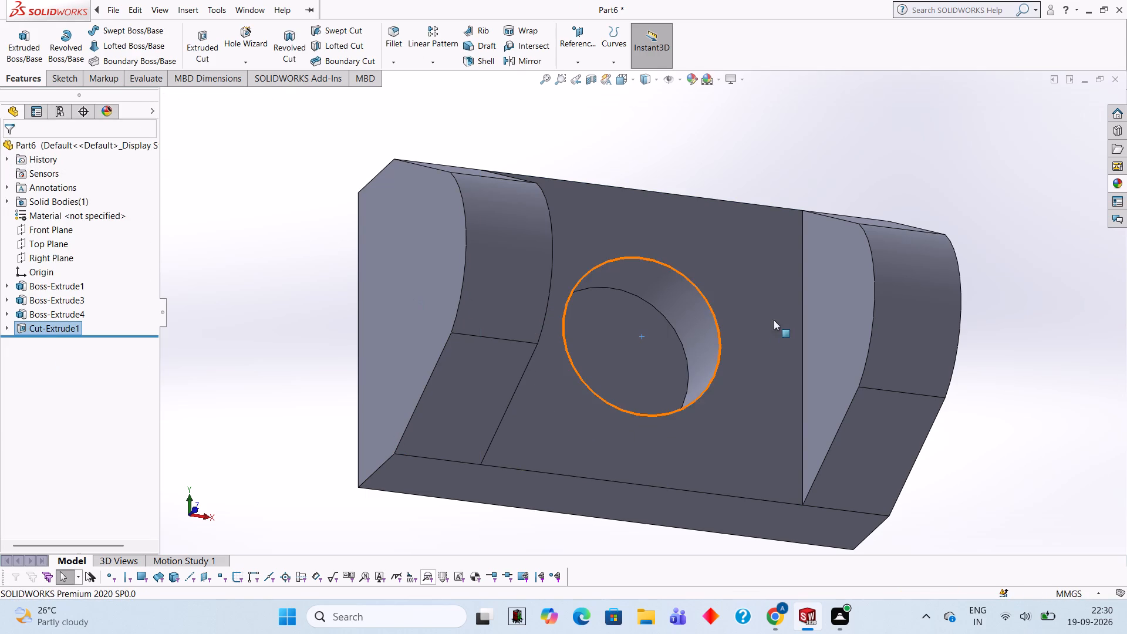
Start a new sketch on the block's flat back face, opposite the lugs, and view it face-on.
middle_drag(704, 164, 778, 204)
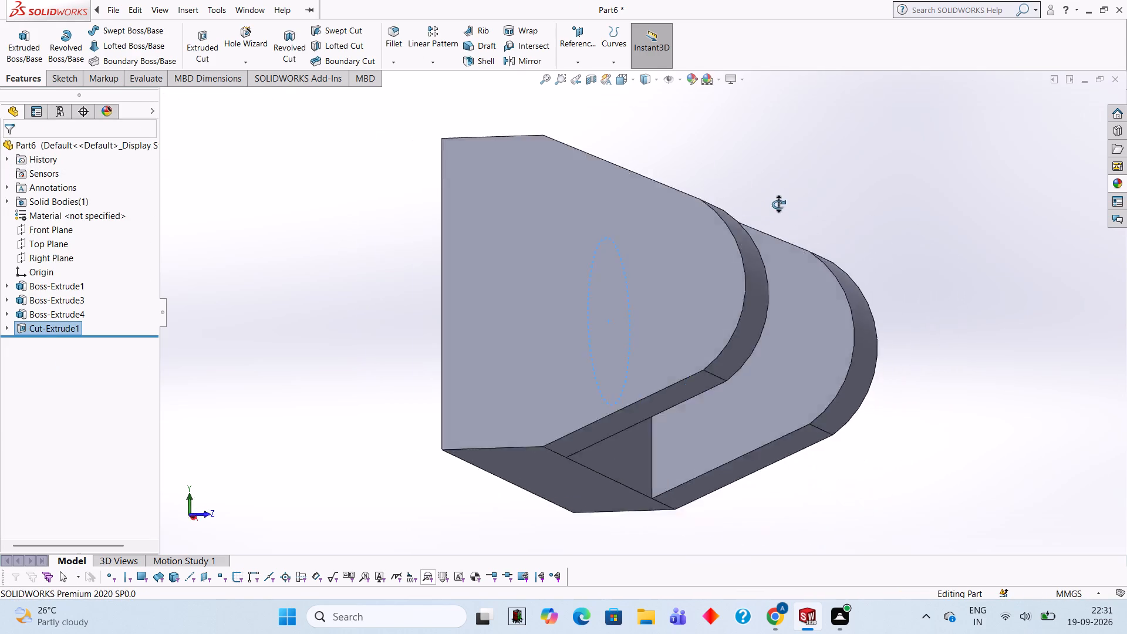
middle_drag(778, 204, 913, 257)
click(745, 294)
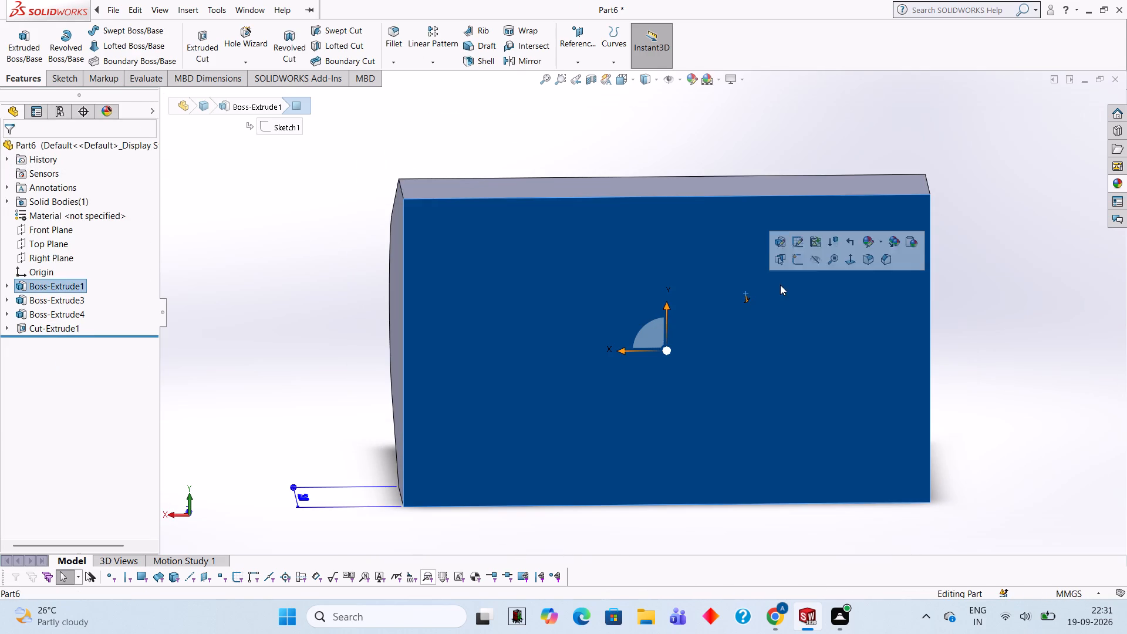
click(791, 262)
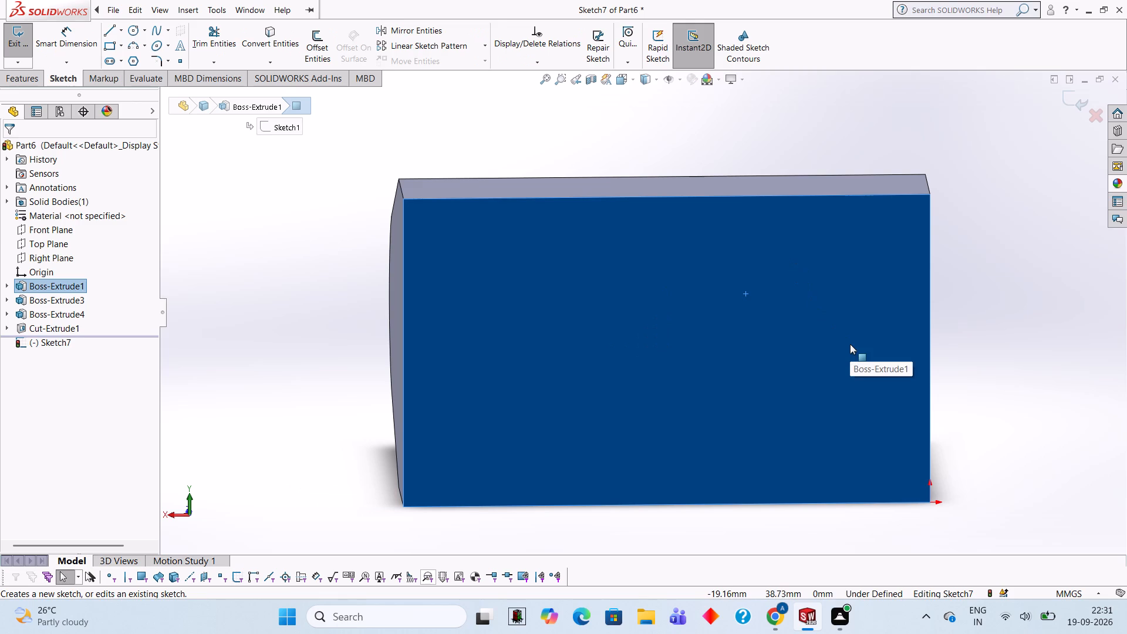
key(ctrl+8)
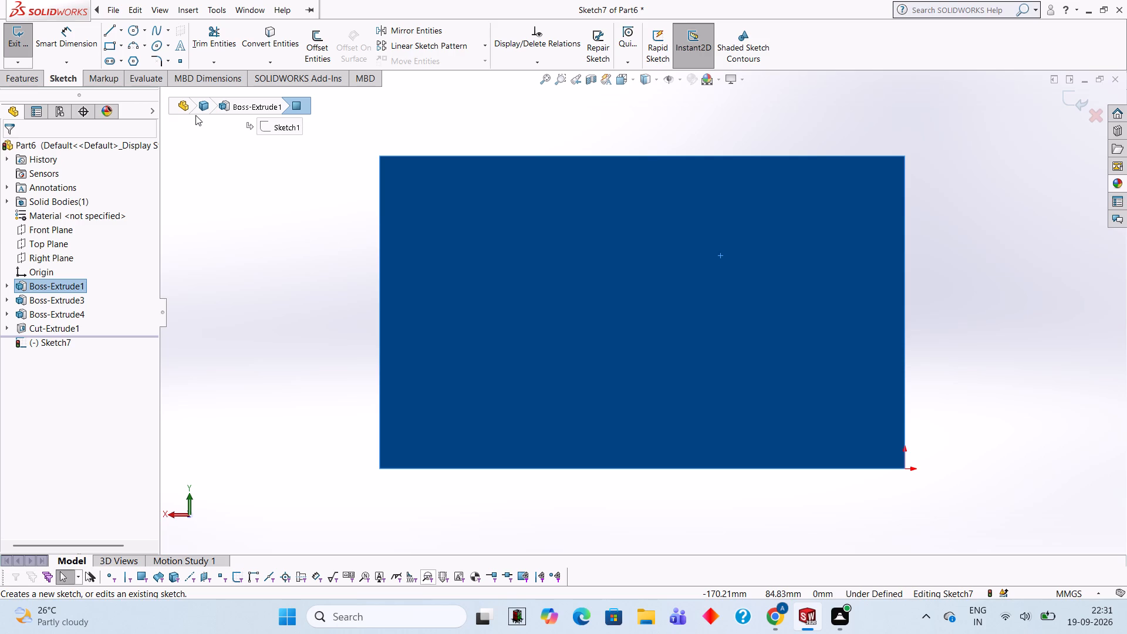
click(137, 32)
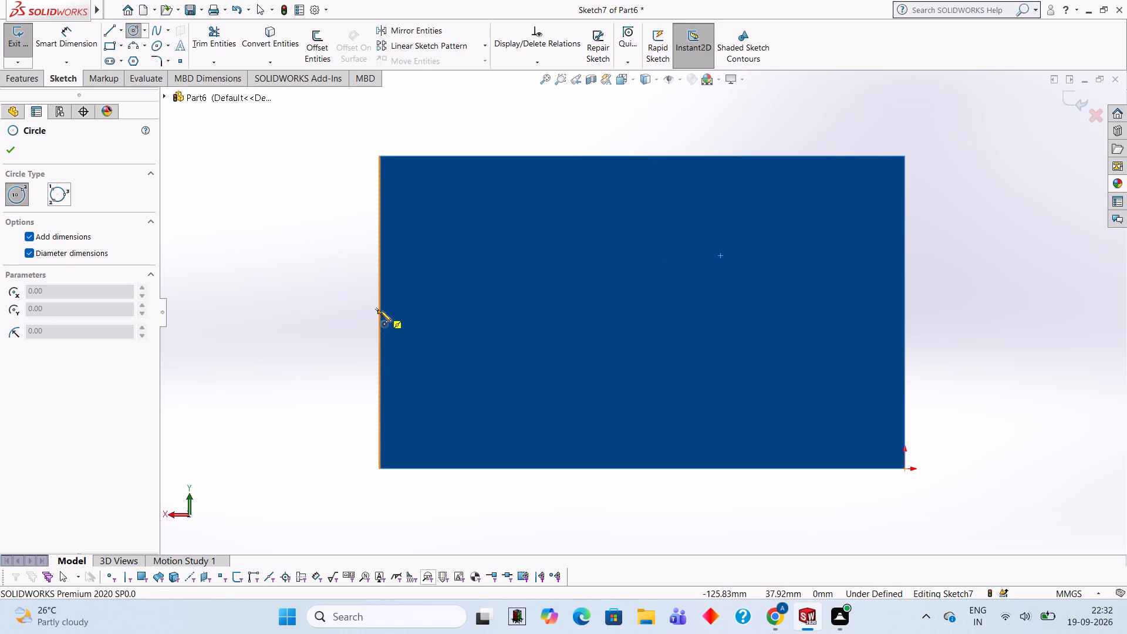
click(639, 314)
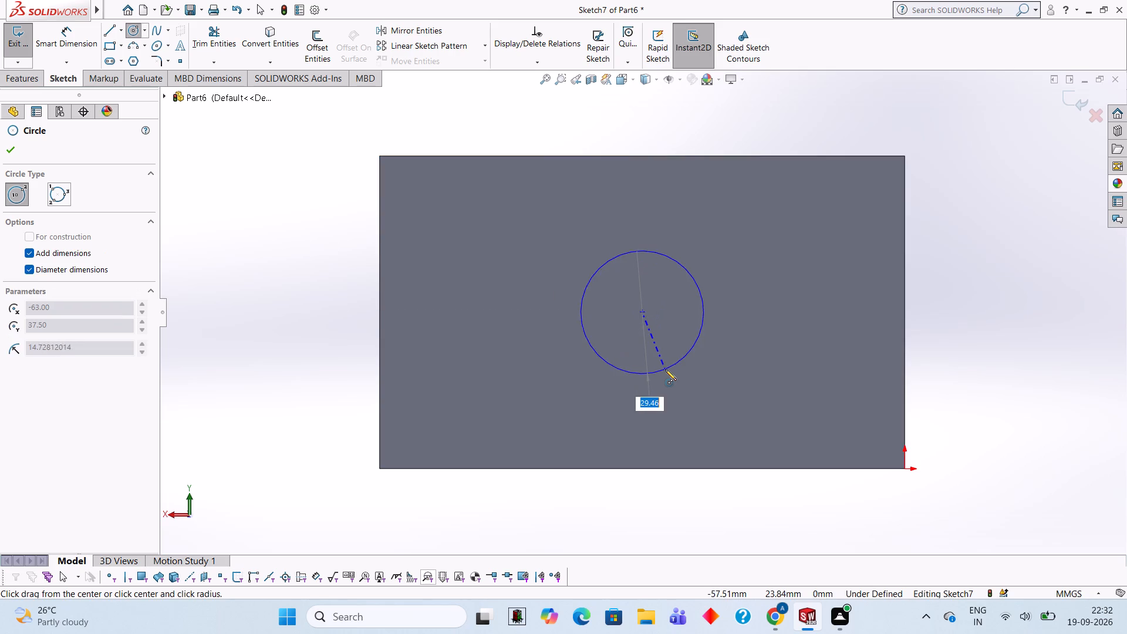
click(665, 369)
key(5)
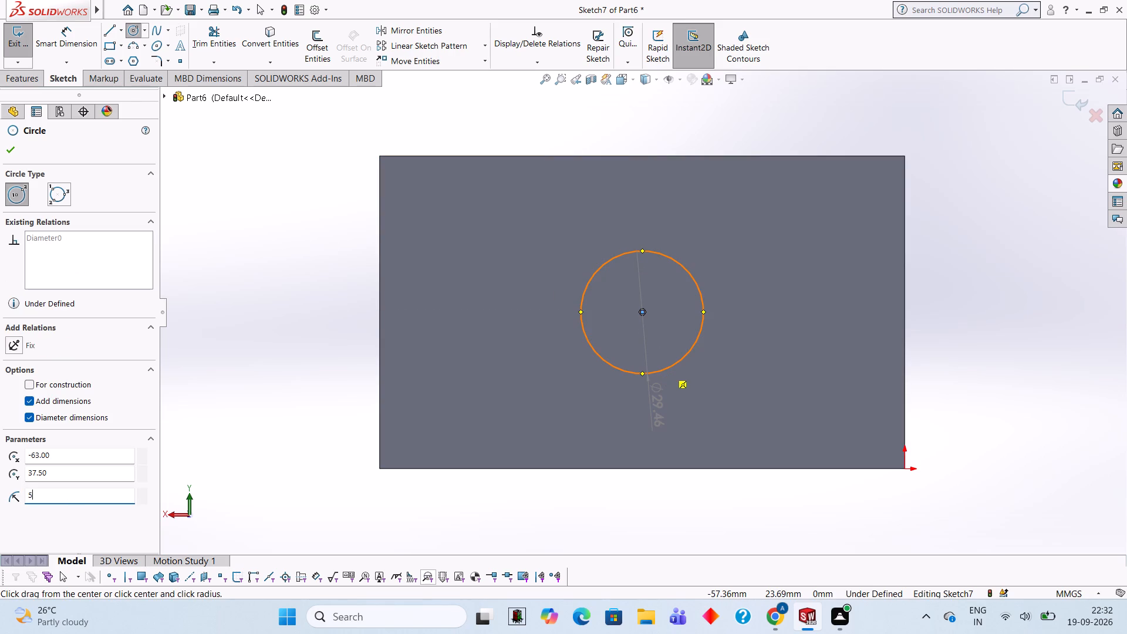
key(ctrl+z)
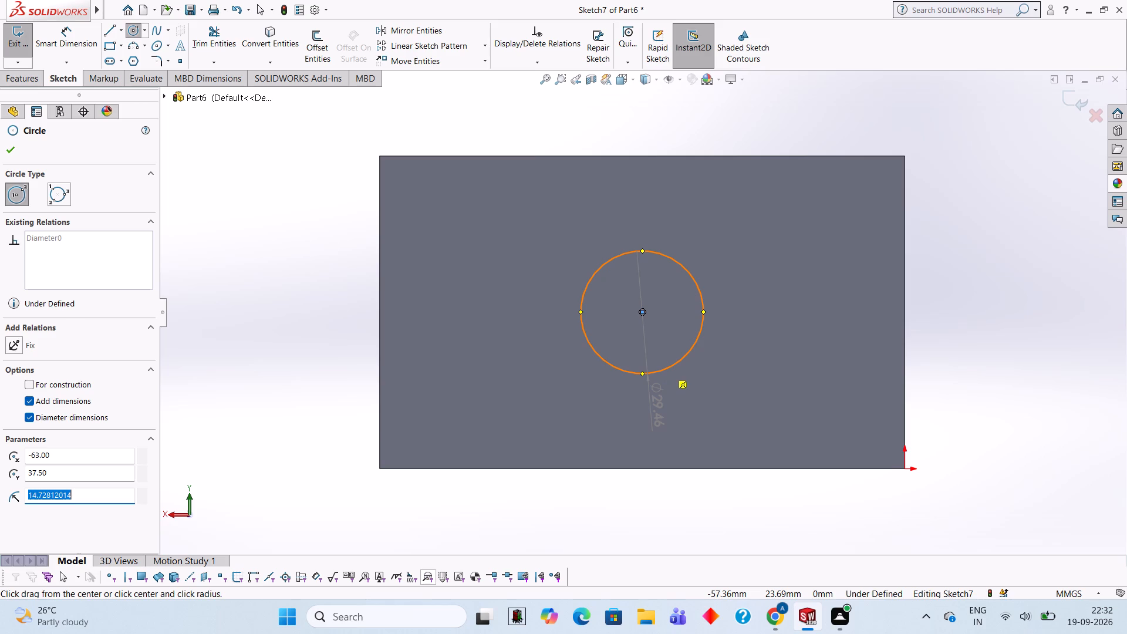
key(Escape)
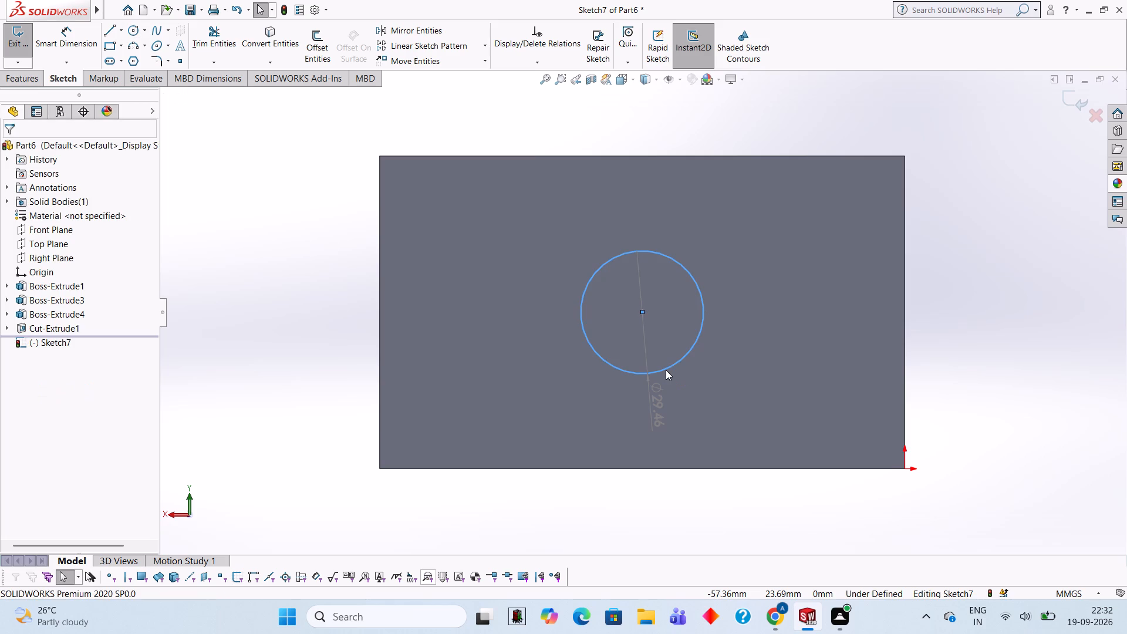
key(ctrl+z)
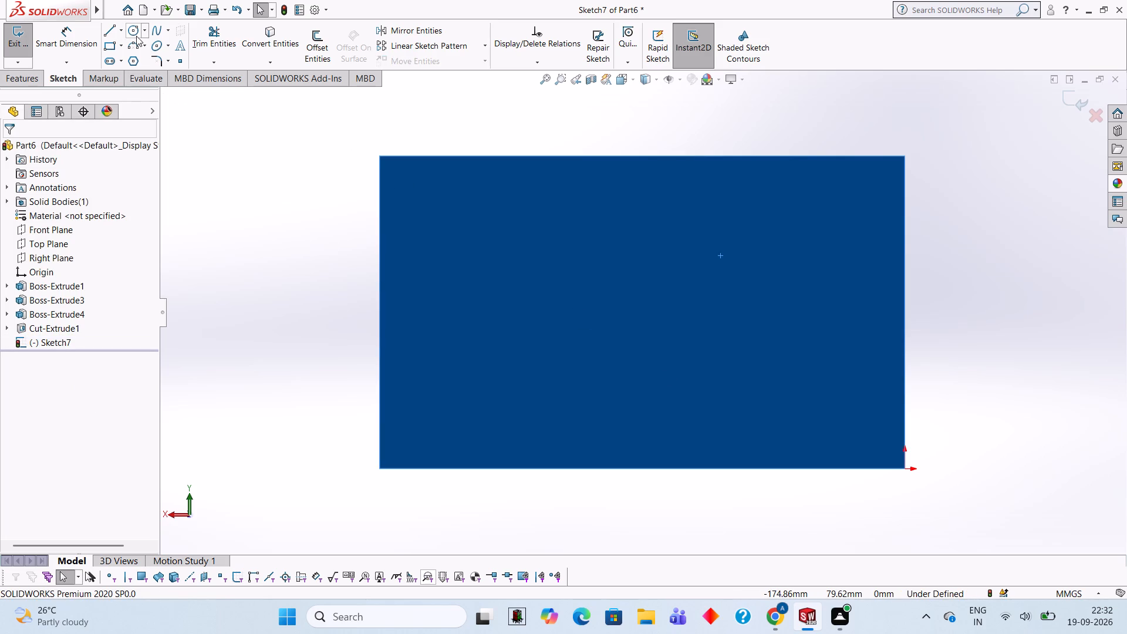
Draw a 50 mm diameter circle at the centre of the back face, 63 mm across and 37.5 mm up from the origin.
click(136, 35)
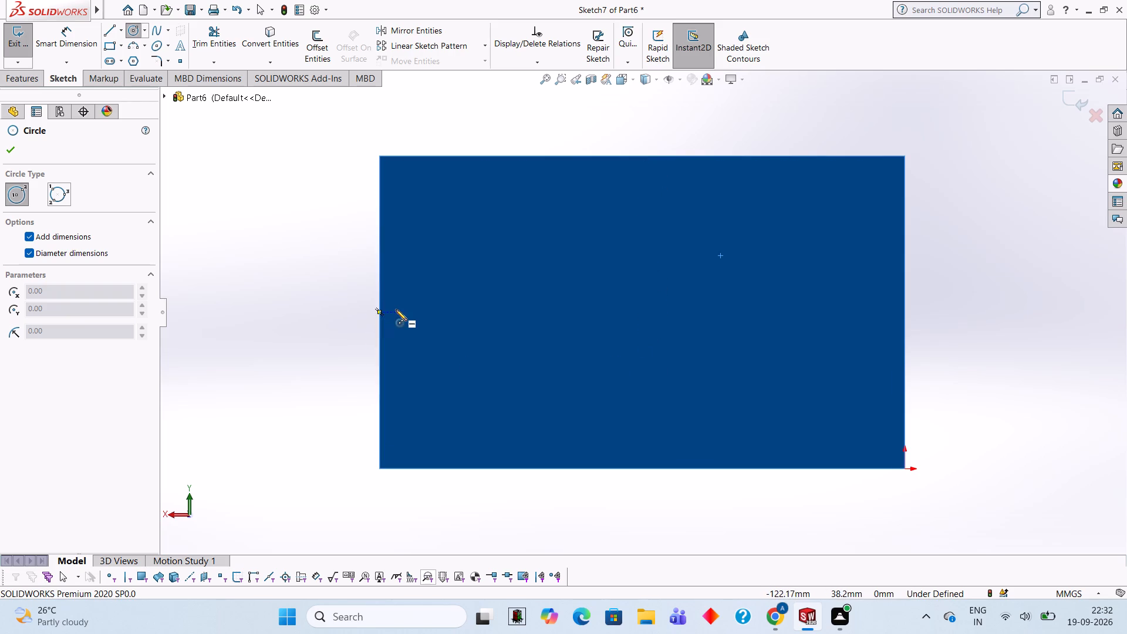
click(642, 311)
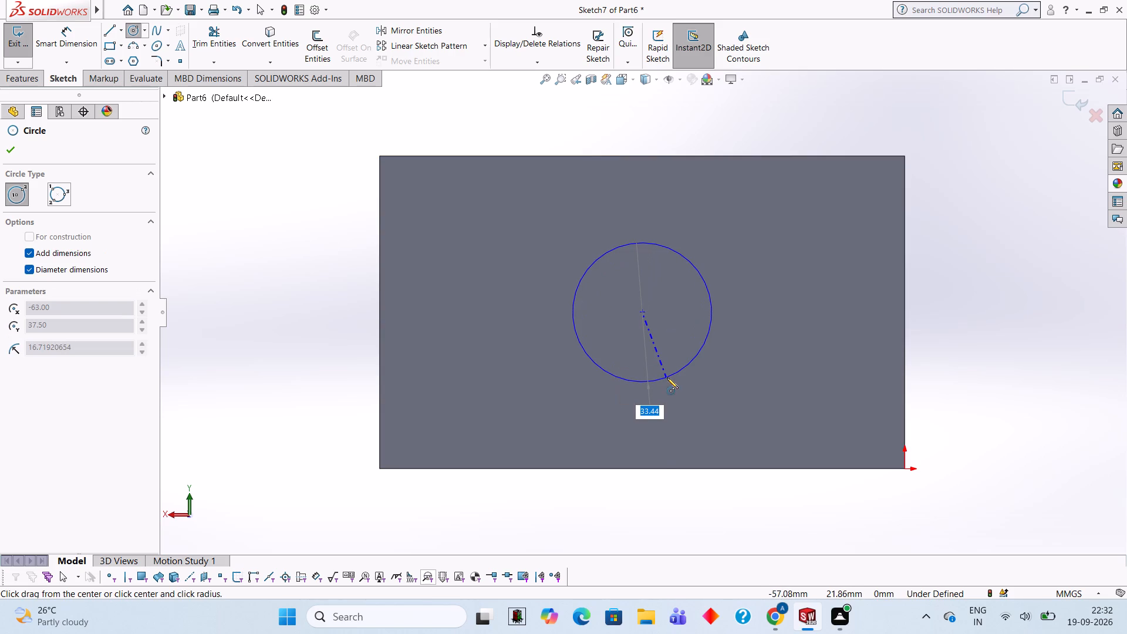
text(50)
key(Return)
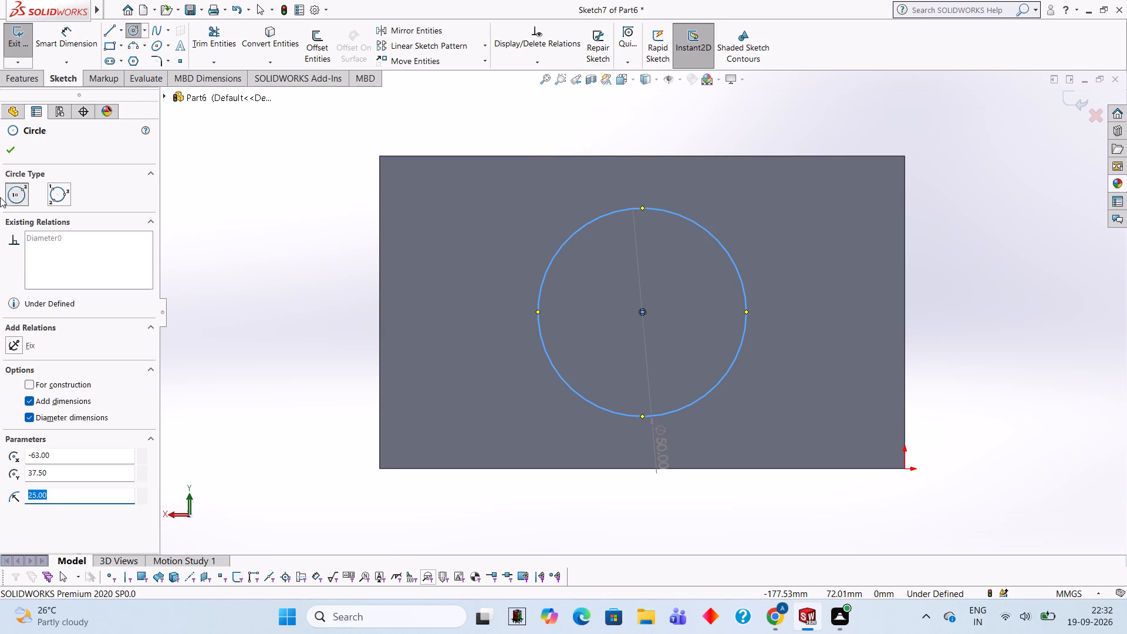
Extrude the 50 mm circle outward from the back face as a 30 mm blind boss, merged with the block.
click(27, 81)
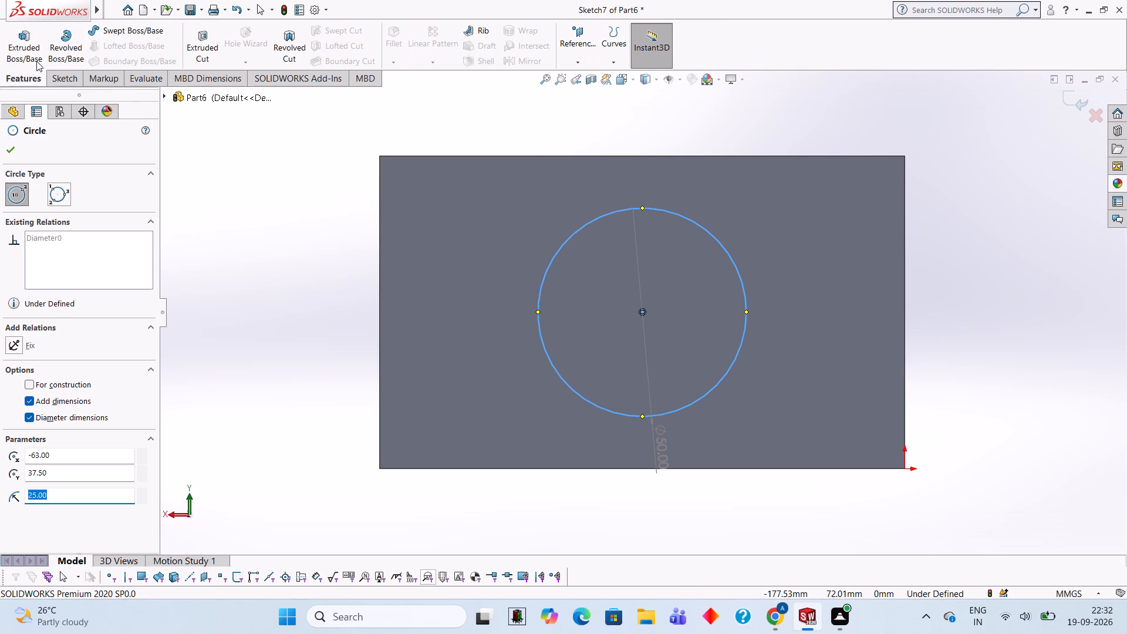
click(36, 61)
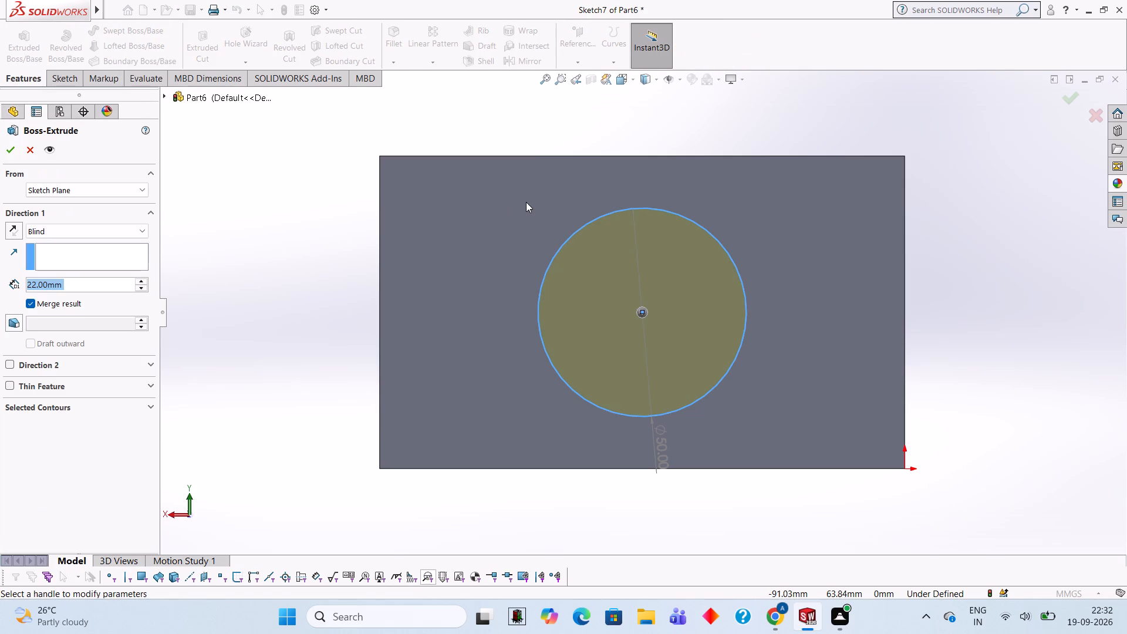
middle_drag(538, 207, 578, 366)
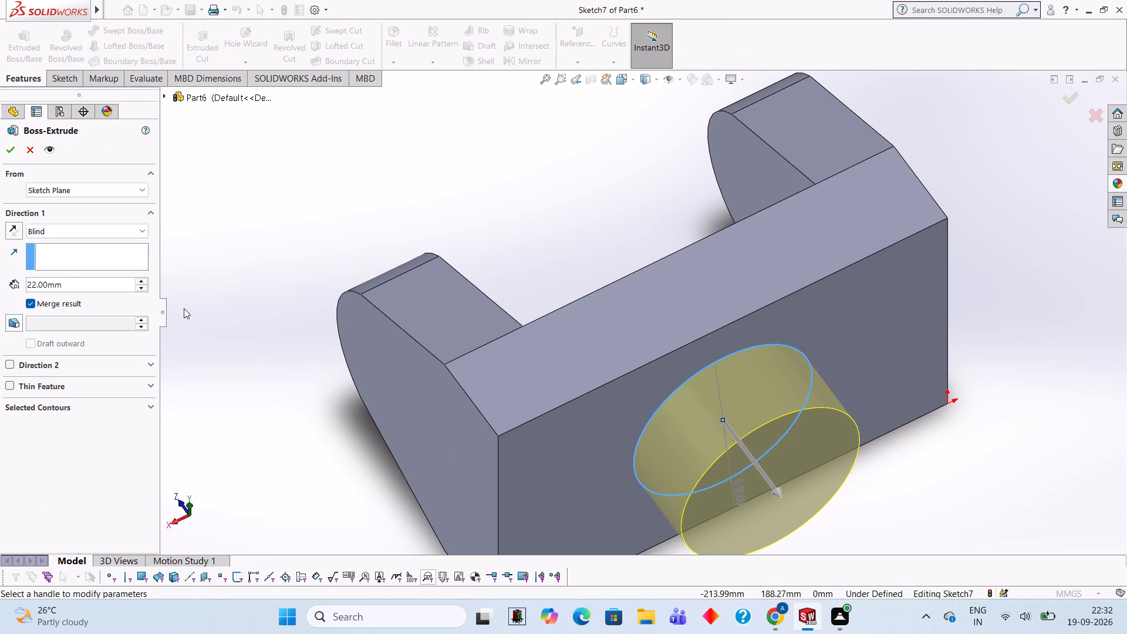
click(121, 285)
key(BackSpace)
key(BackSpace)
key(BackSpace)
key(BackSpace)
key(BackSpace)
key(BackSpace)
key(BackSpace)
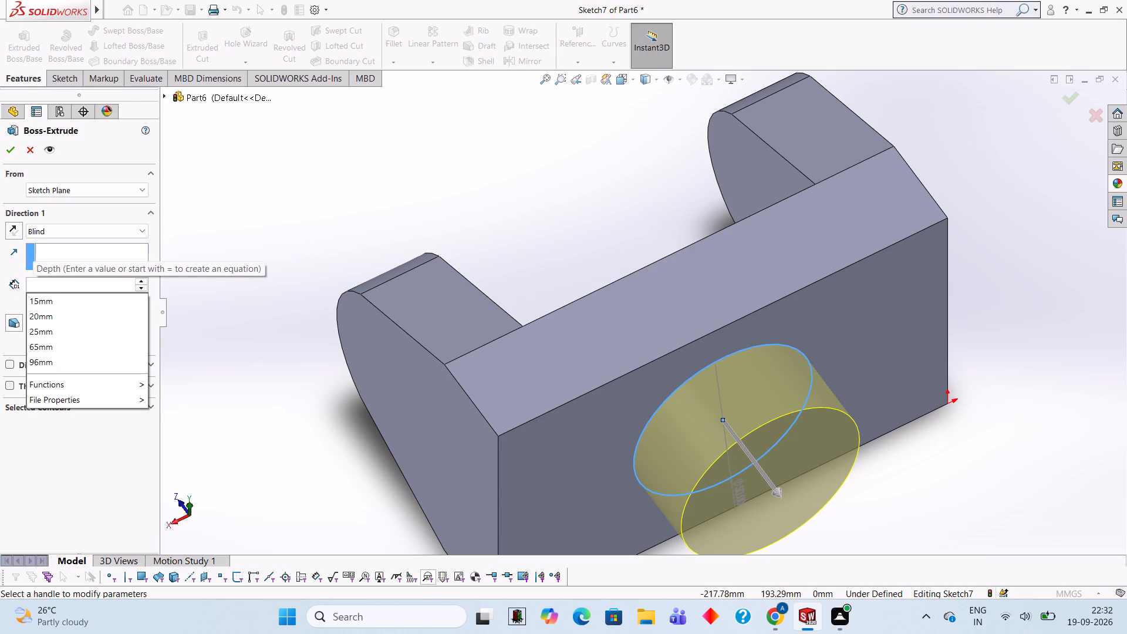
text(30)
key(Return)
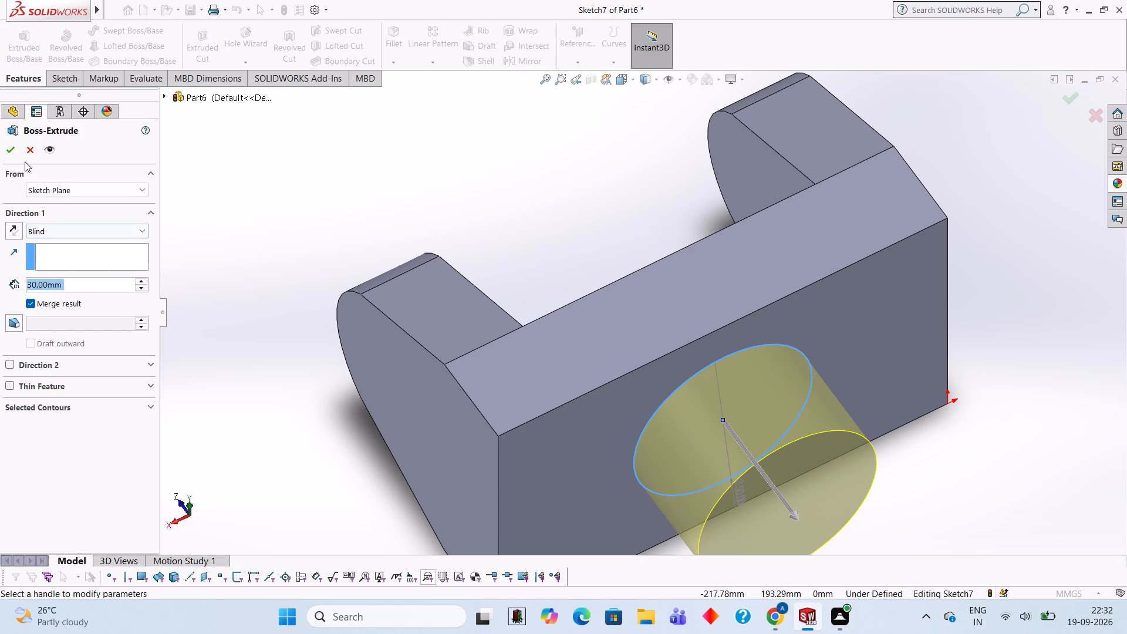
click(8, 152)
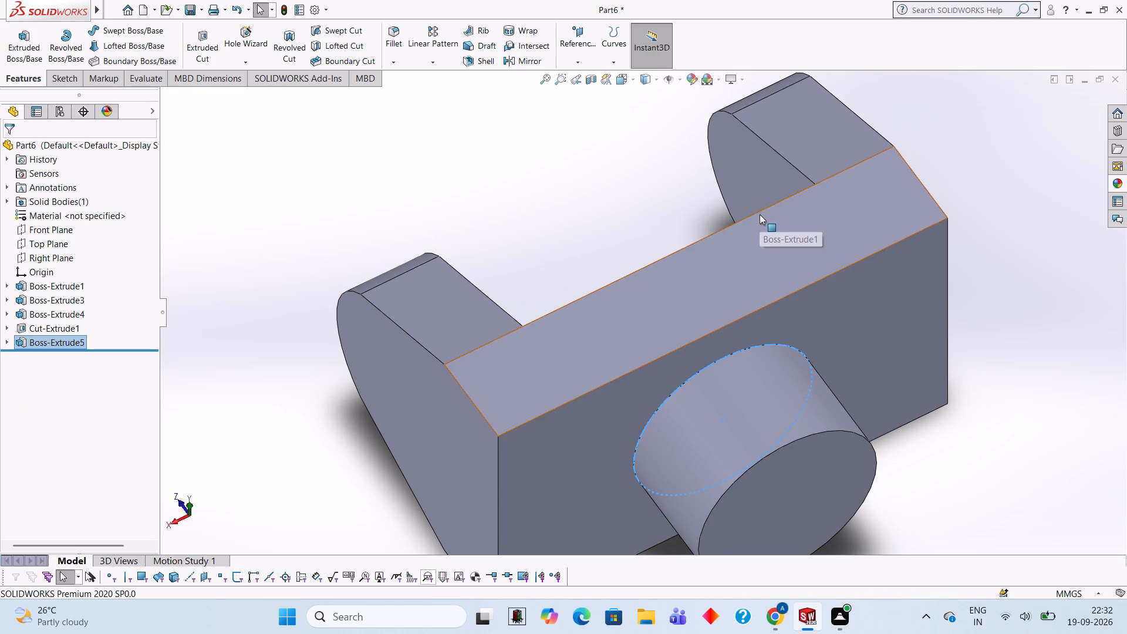
Examine the bracket from several angles, comparing the blind hole between the lugs with the round boss behind it.
middle_drag(764, 215, 923, 155)
middle_drag(895, 249, 873, 325)
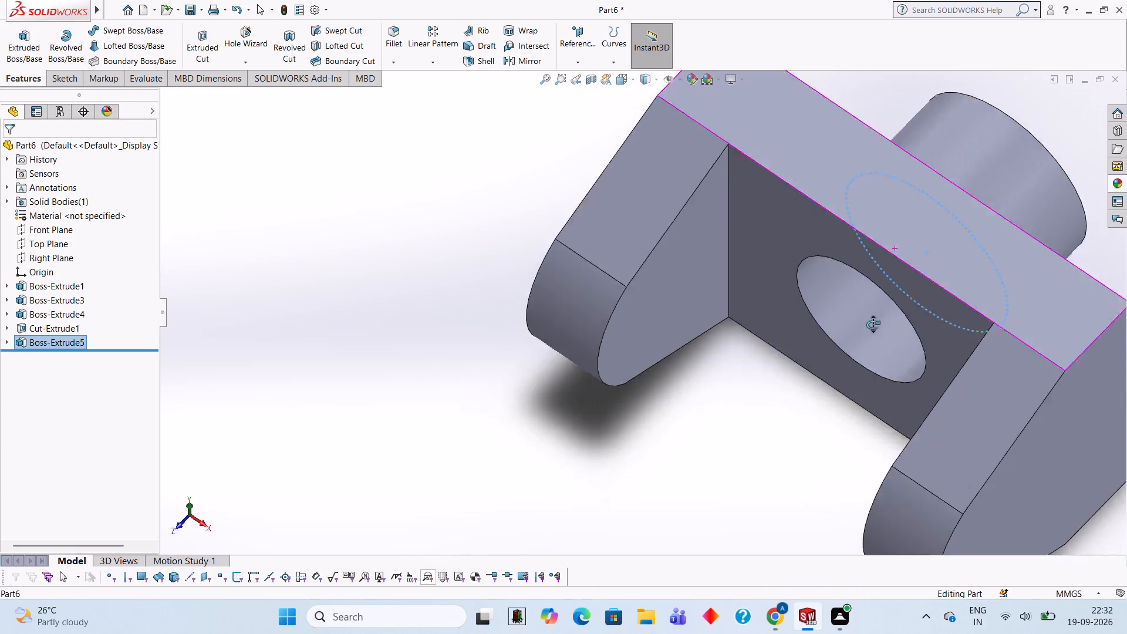
middle_drag(873, 325, 916, 188)
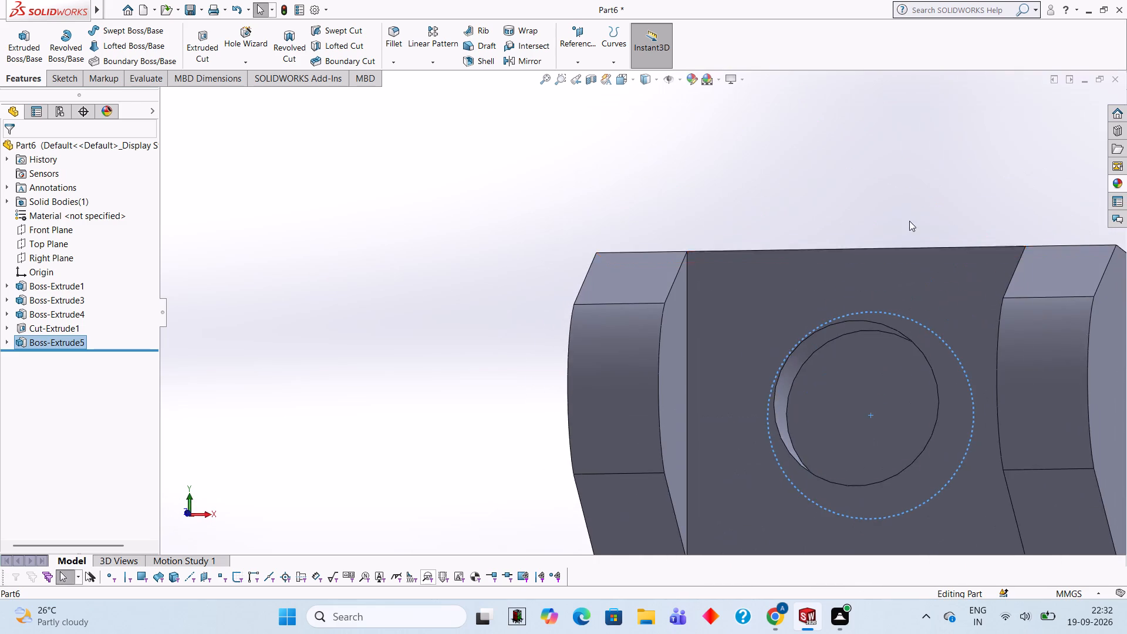
middle_drag(884, 353, 904, 157)
middle_drag(906, 303, 893, 158)
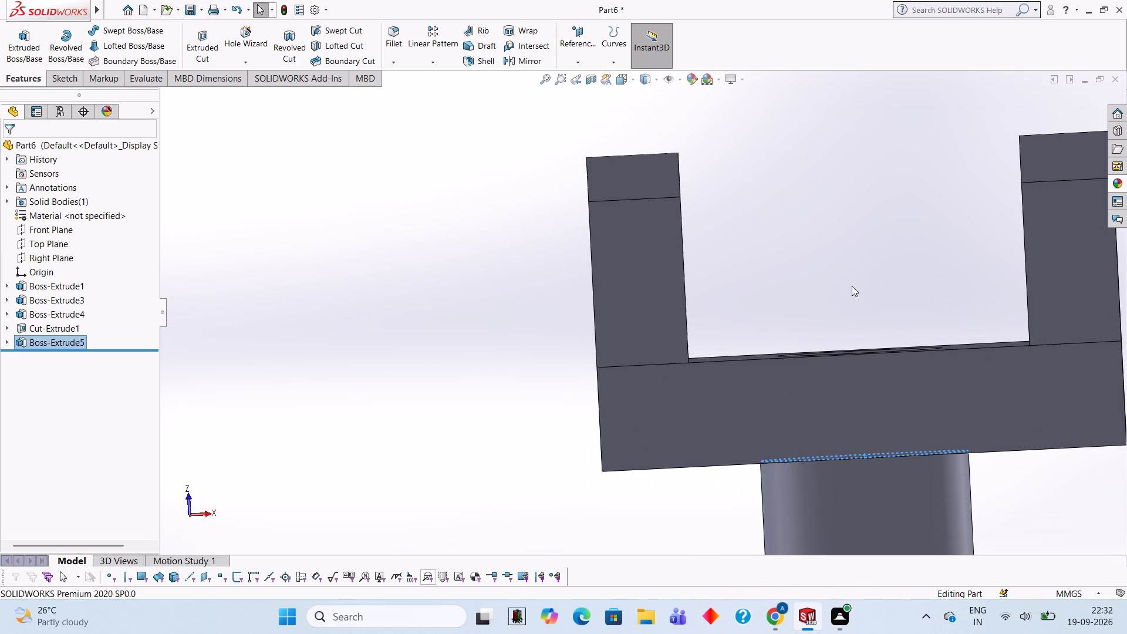
scroll(904, 369, up, 3)
middle_drag(720, 335, 803, 515)
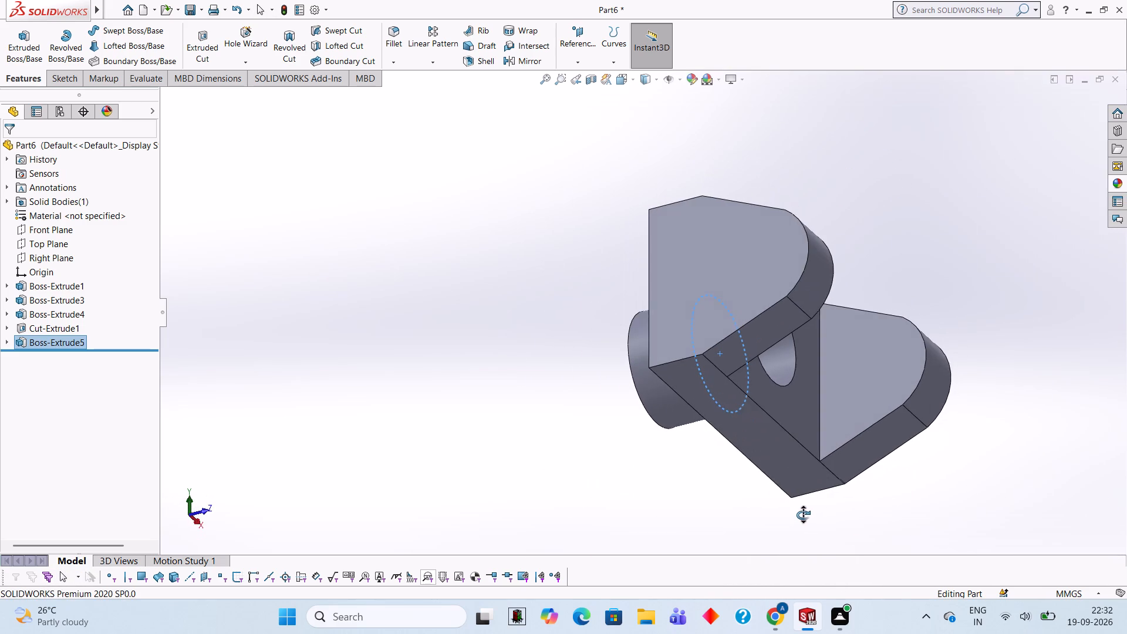
middle_drag(803, 515, 797, 512)
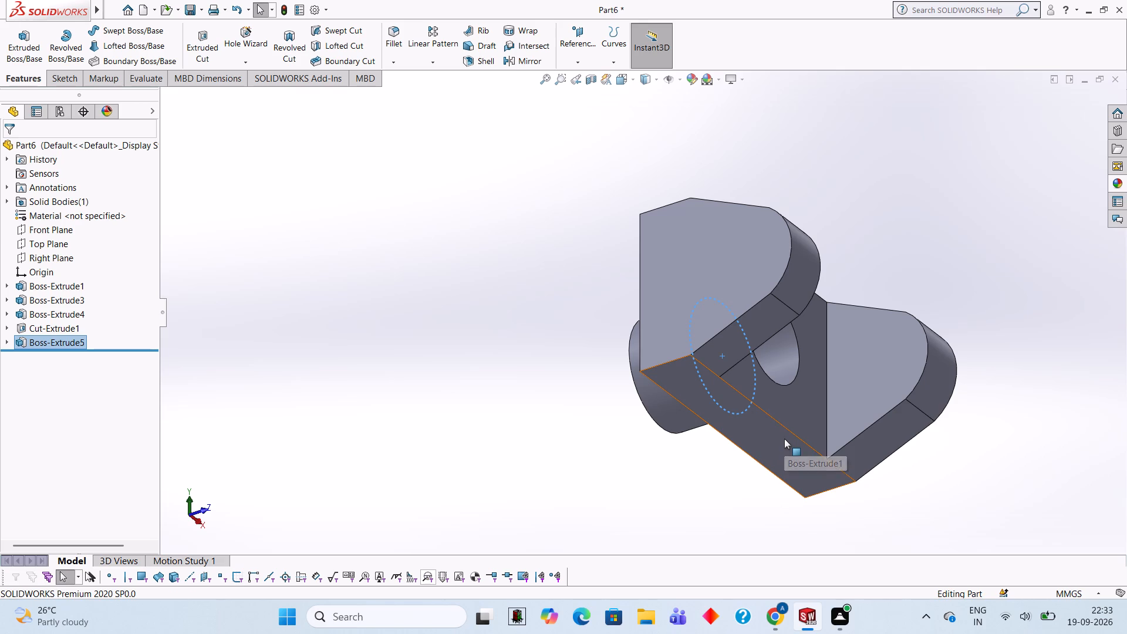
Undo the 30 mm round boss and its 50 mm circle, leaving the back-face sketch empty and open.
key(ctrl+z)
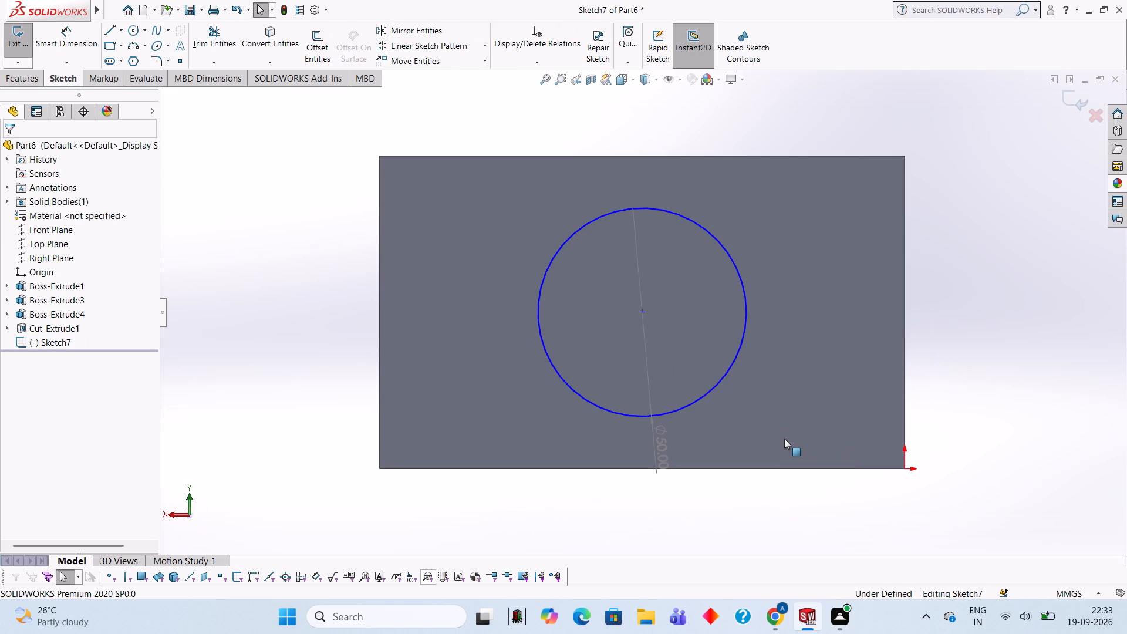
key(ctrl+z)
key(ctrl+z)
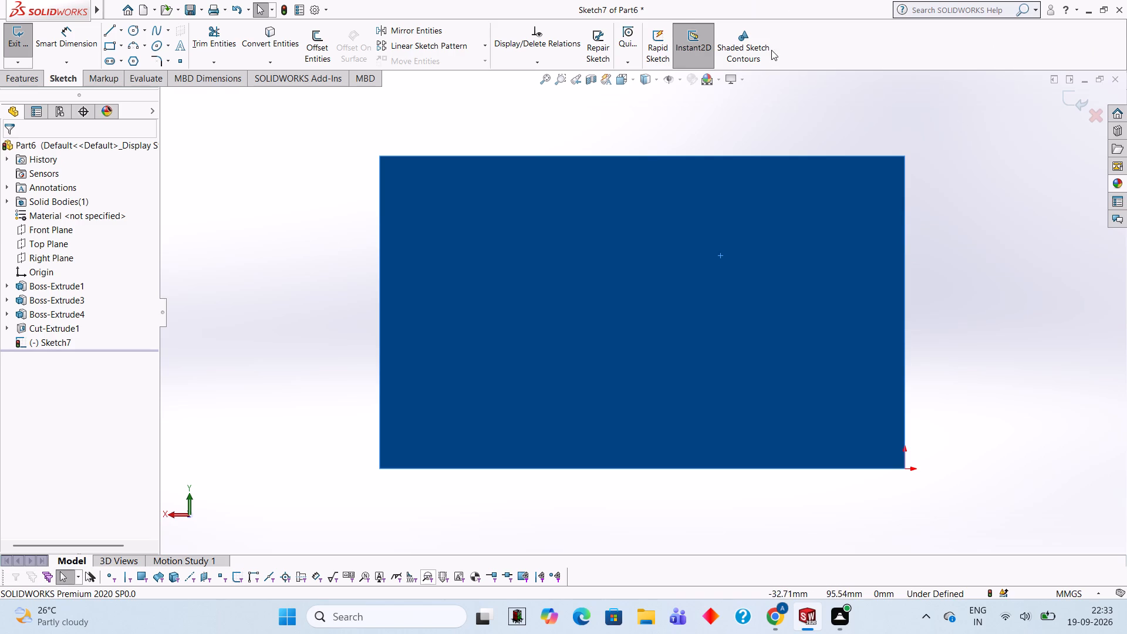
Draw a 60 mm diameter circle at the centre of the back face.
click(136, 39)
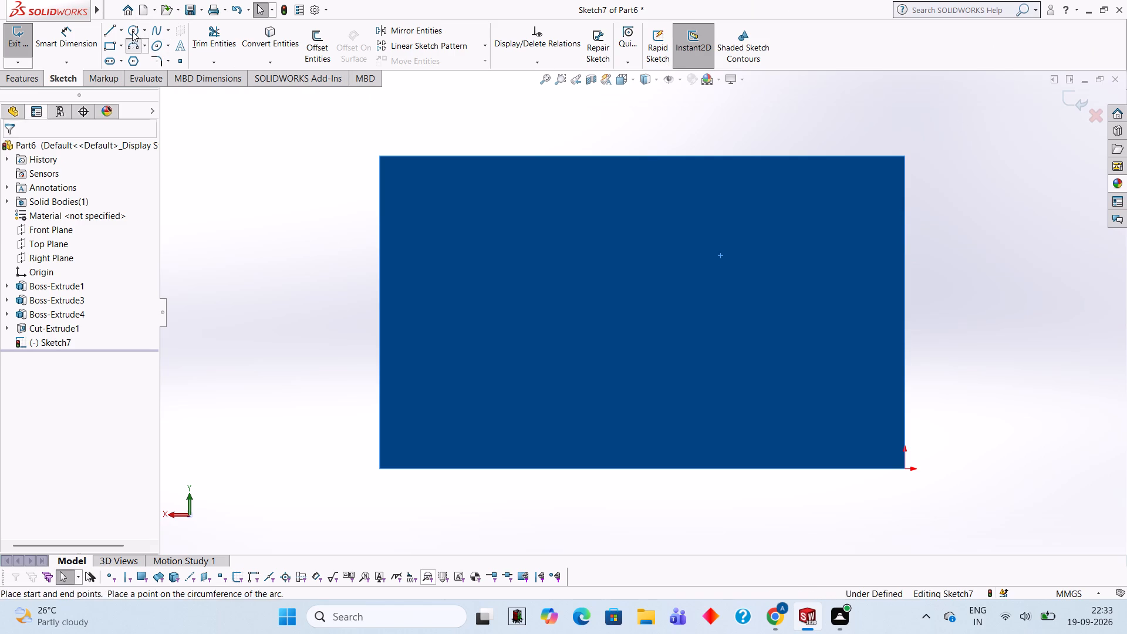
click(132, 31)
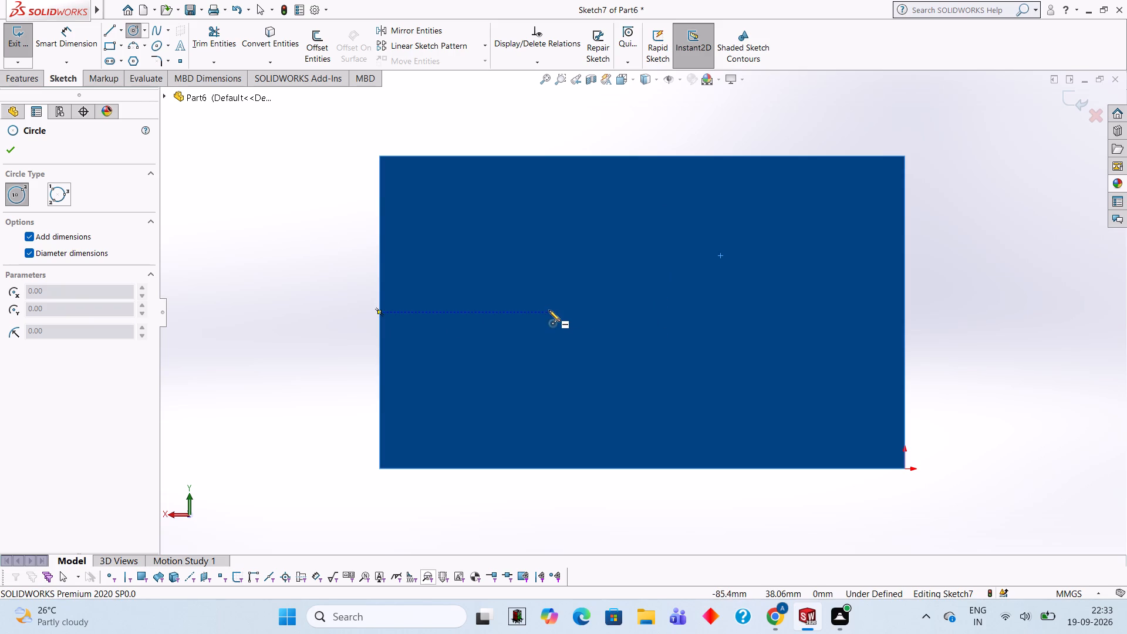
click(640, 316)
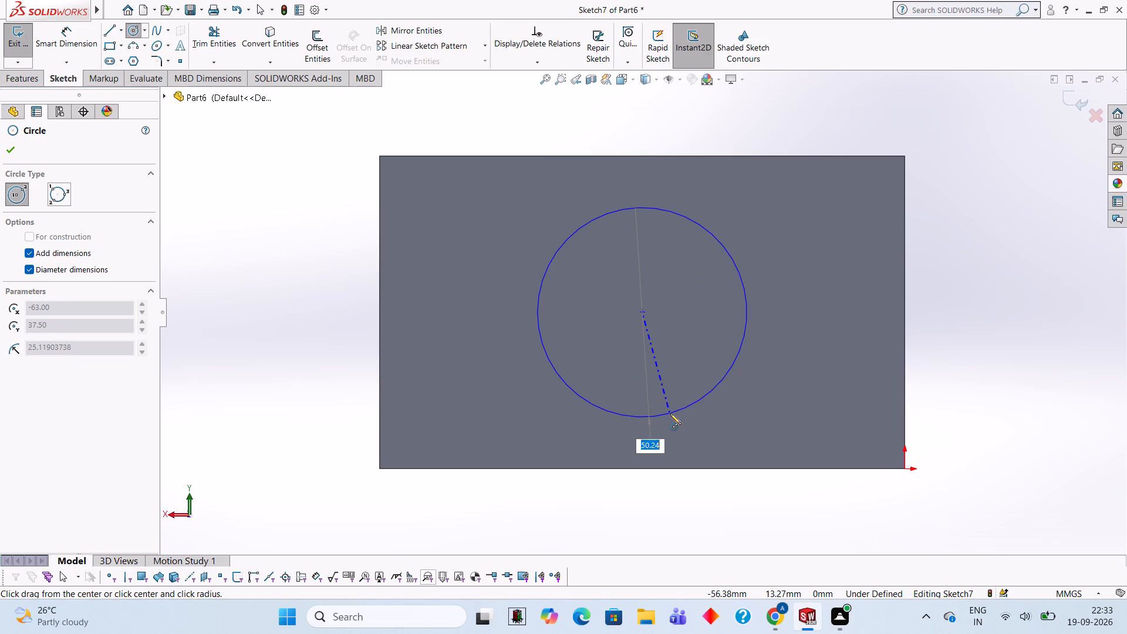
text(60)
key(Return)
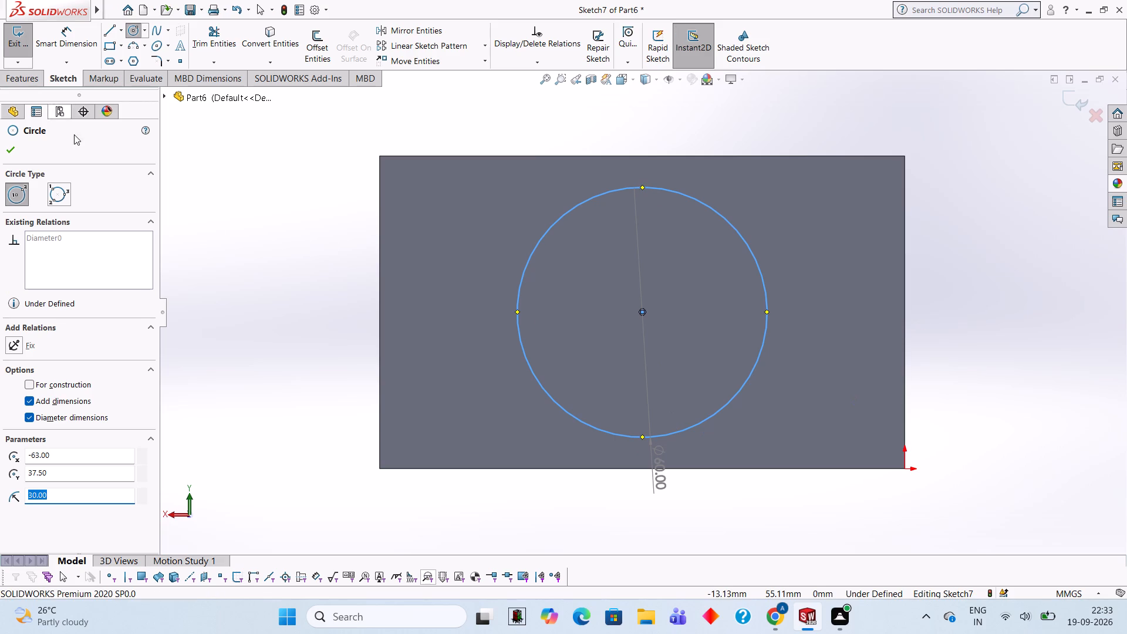
Draw a 70 mm diameter circle concentric with the 60 mm circle on the back face.
click(643, 311)
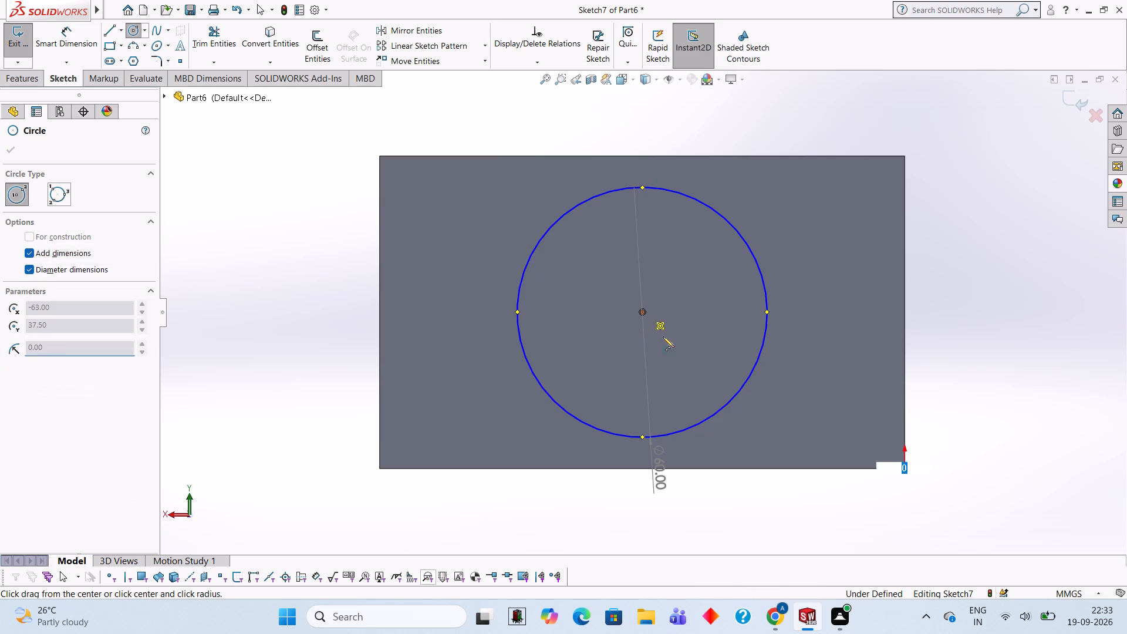
text(70)
key(Return)
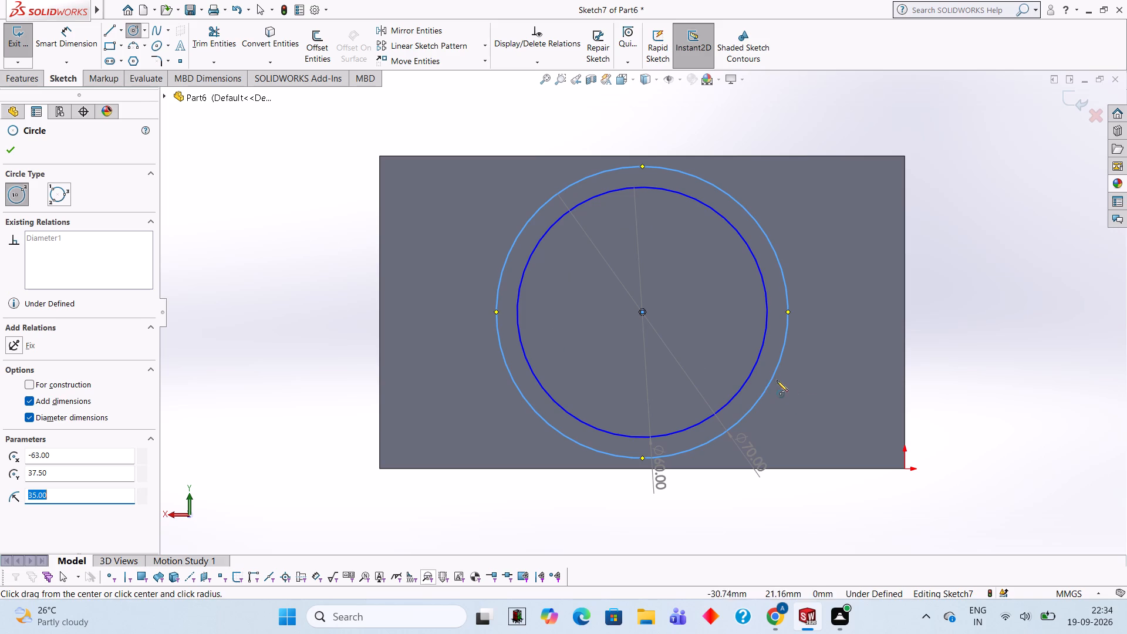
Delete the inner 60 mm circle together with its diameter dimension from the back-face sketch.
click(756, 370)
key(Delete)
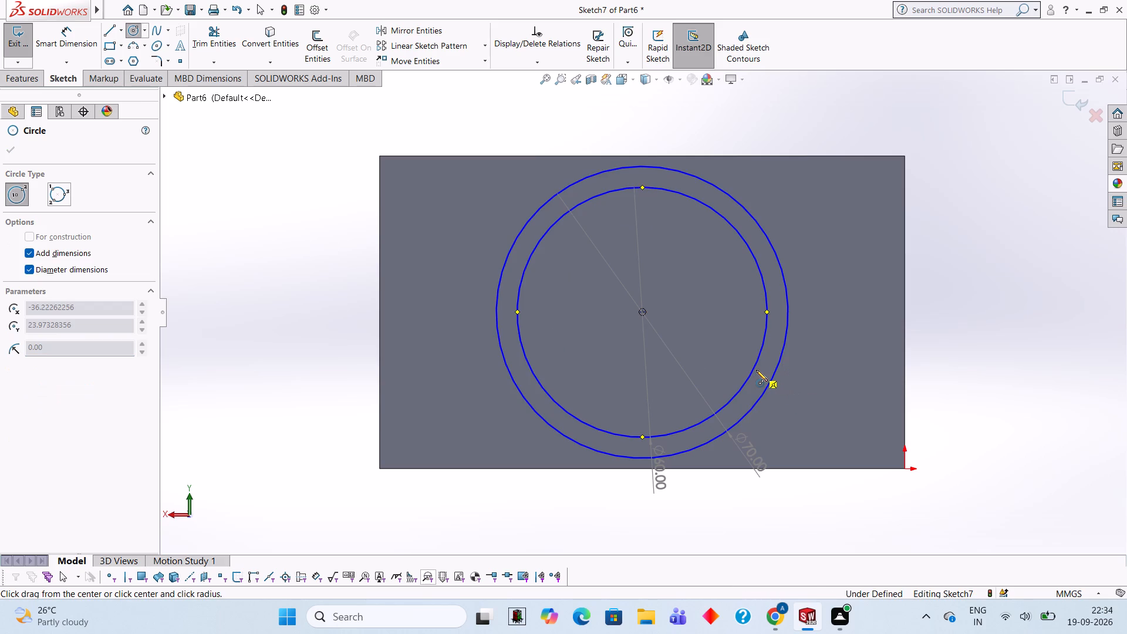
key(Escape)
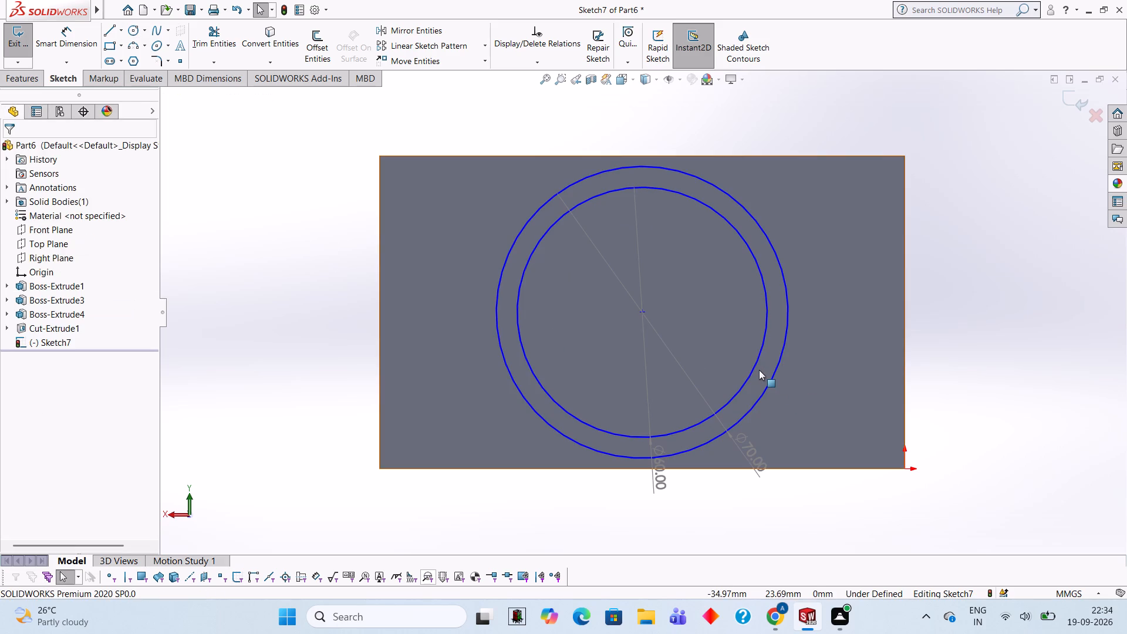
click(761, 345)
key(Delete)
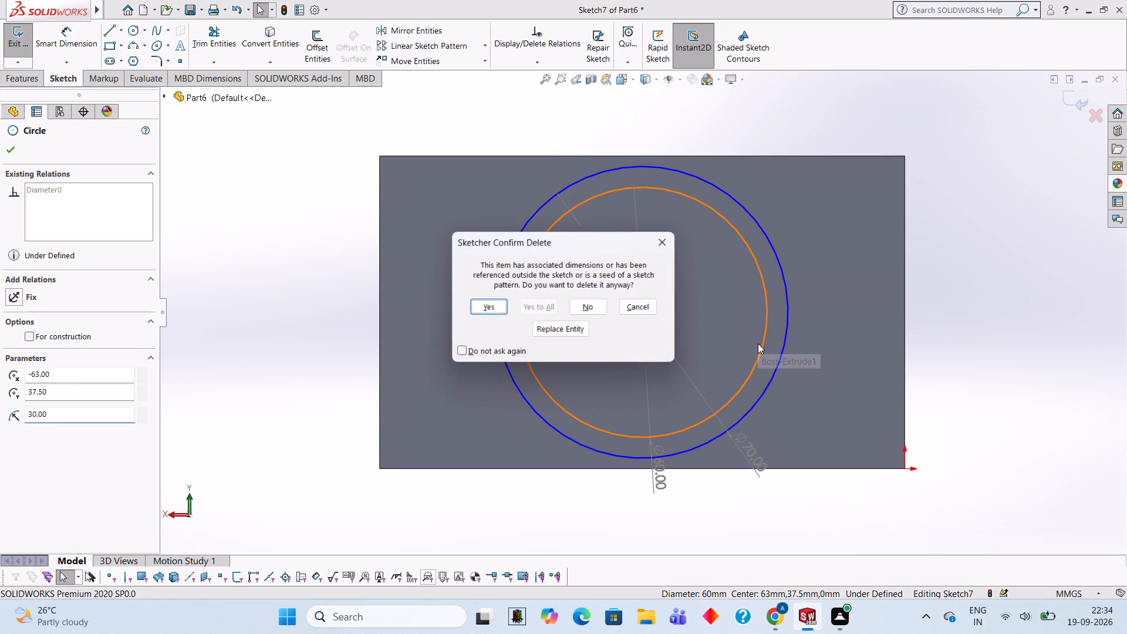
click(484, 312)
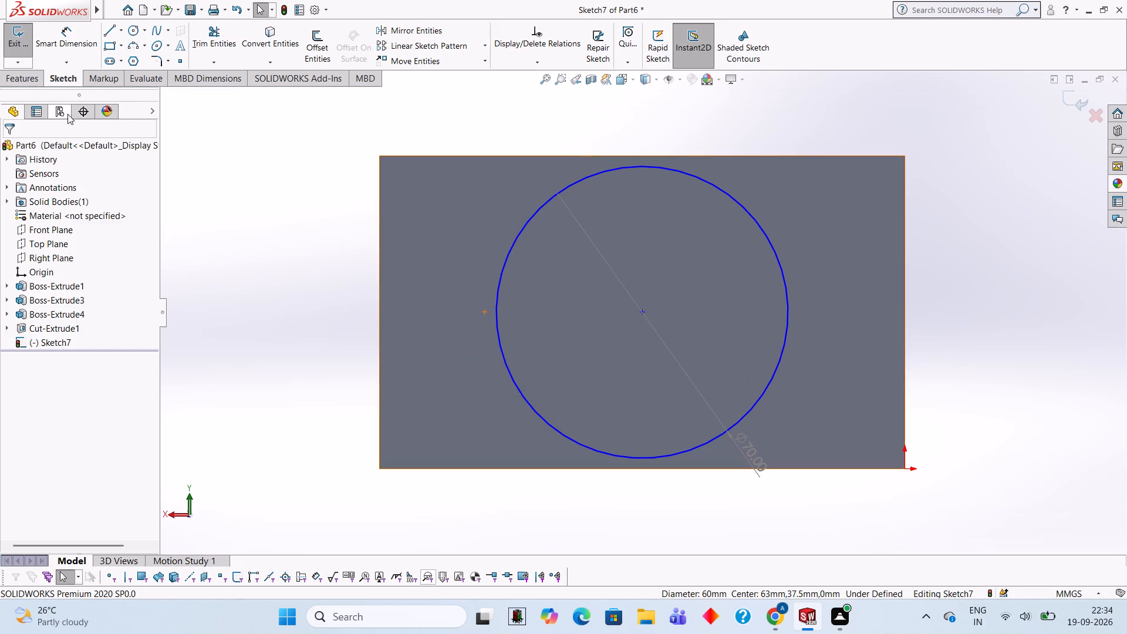
Extrude the 70 mm circle outward from the back face as a 30 mm blind boss, merged with the block.
click(26, 79)
click(23, 52)
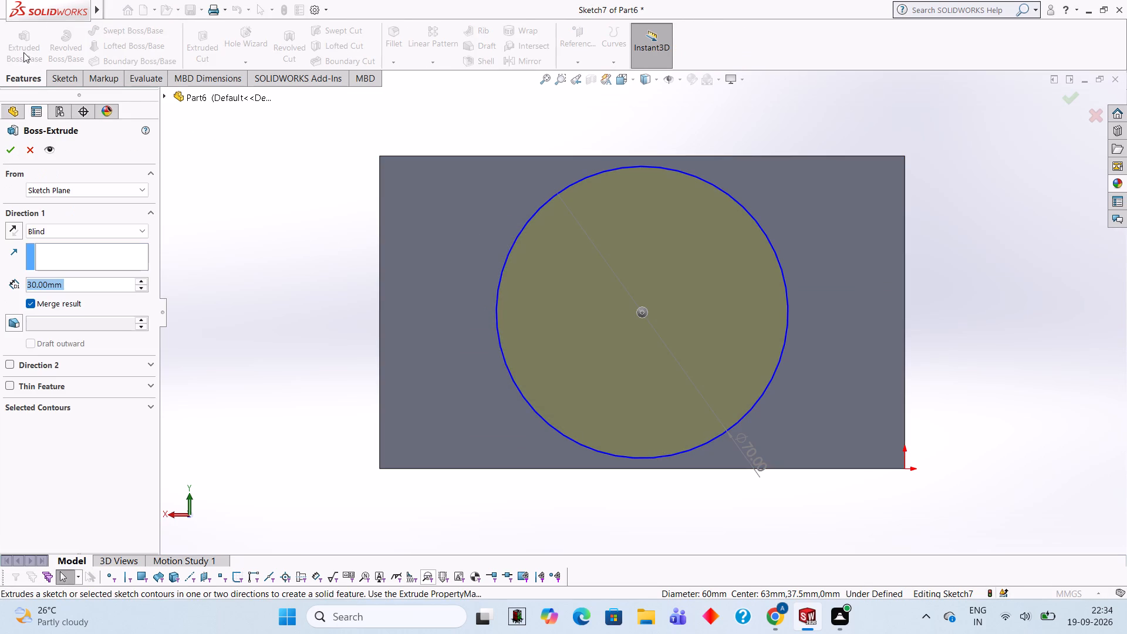
click(15, 157)
Examine the bracket from several angles, checking the round back boss against the block, the lugs and the hole between them.
middle_drag(750, 144, 760, 305)
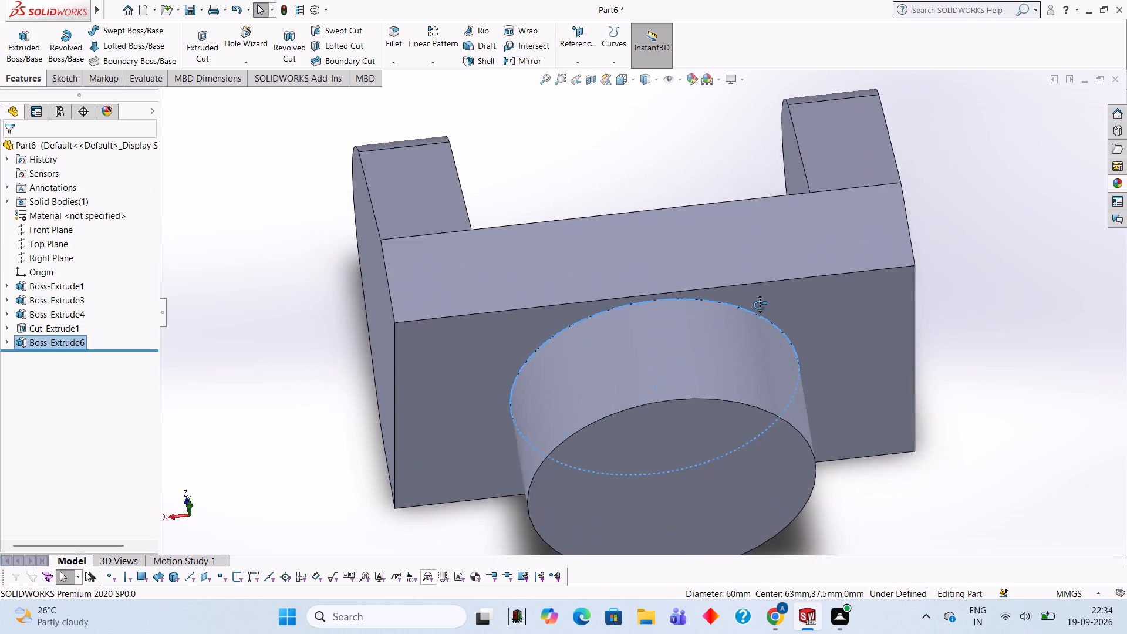
middle_drag(760, 305, 743, 399)
middle_drag(618, 248, 710, 296)
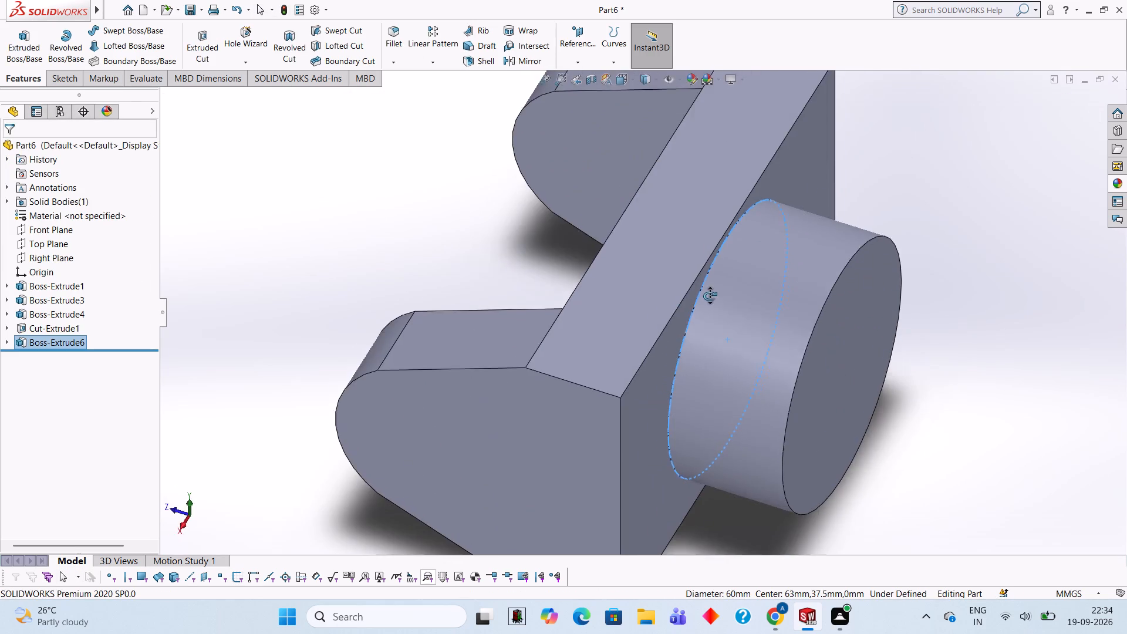
middle_drag(710, 296, 760, 210)
middle_drag(665, 328, 685, 263)
middle_drag(510, 447, 583, 294)
scroll(576, 345, up, 1)
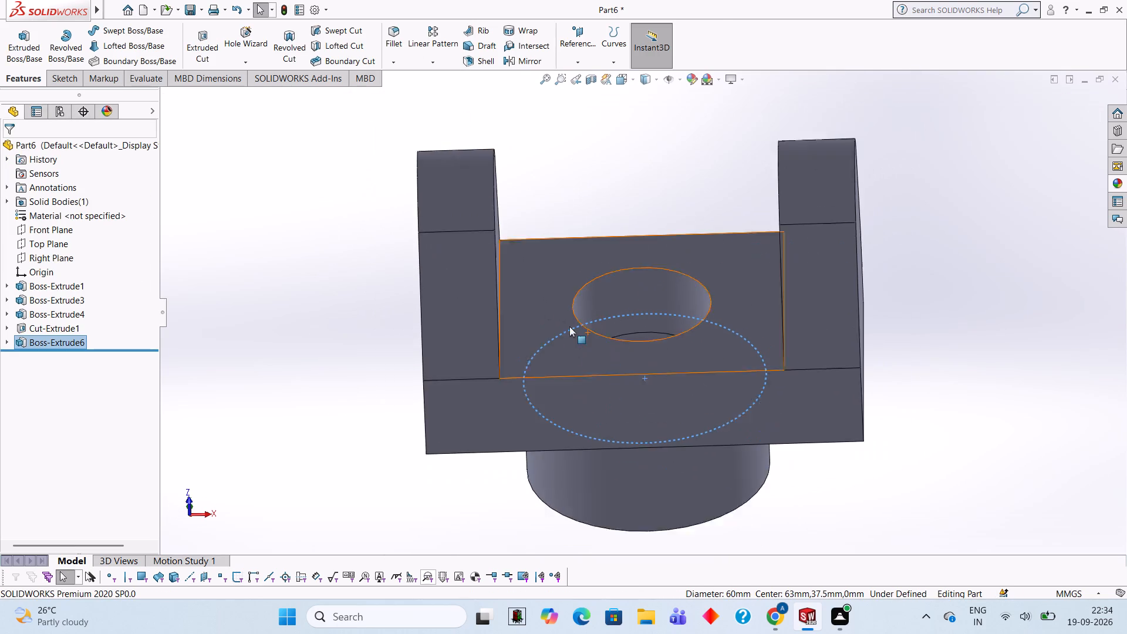
scroll(569, 326, up, 1)
middle_drag(582, 298, 599, 314)
scroll(591, 303, down, 1)
click(626, 163)
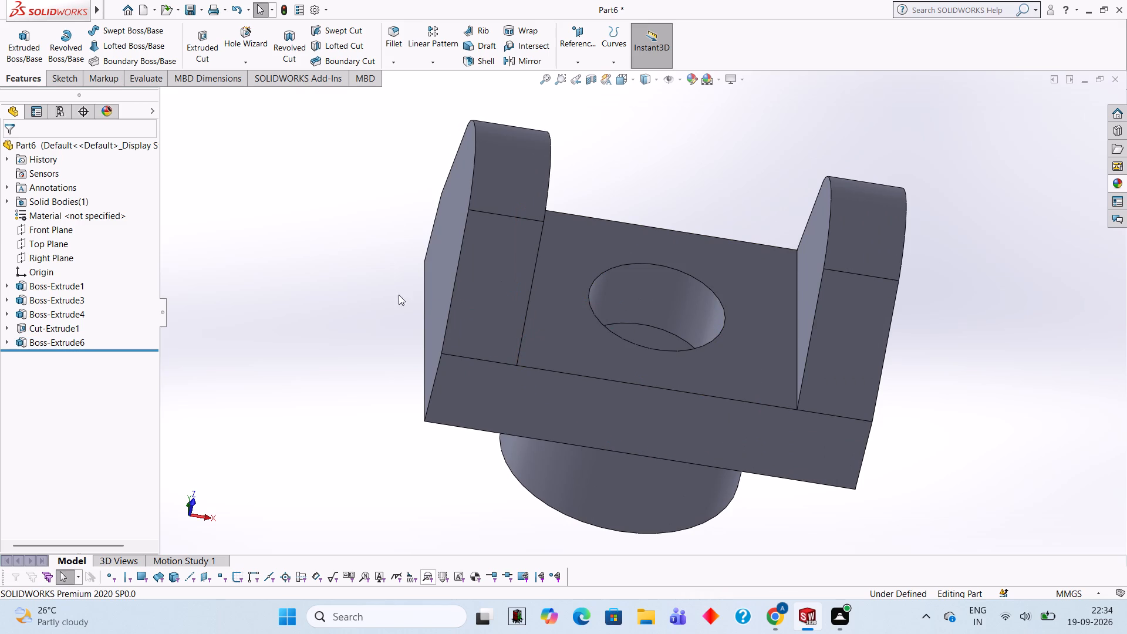
click(400, 252)
scroll(432, 210, up, 2)
scroll(416, 216, down, 1)
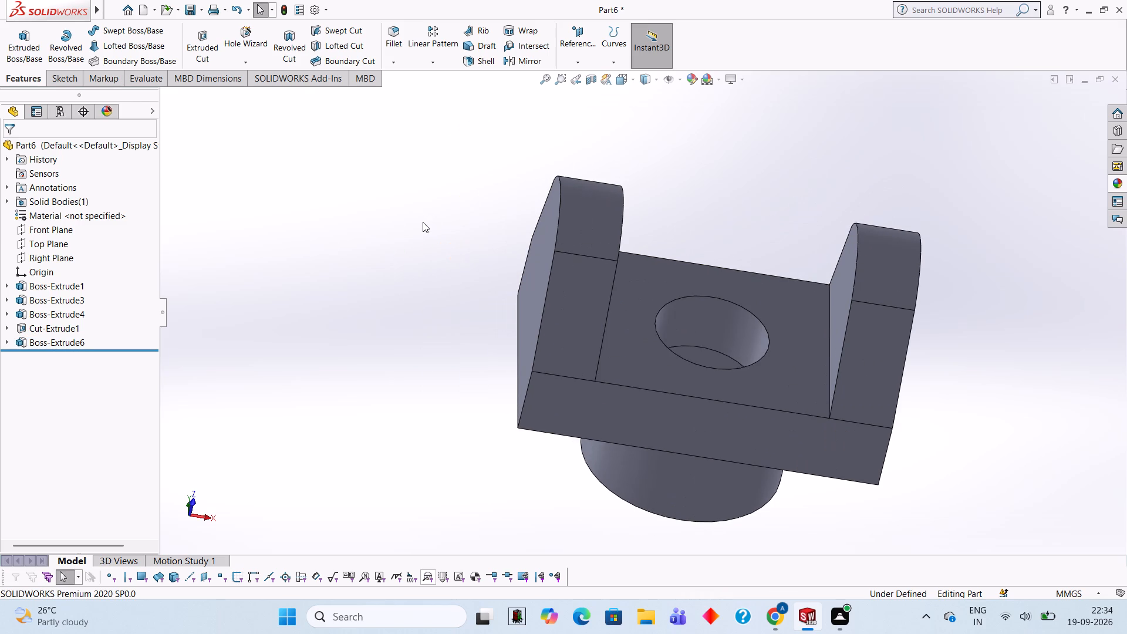
click(497, 274)
click(492, 286)
drag(854, 491, 852, 514)
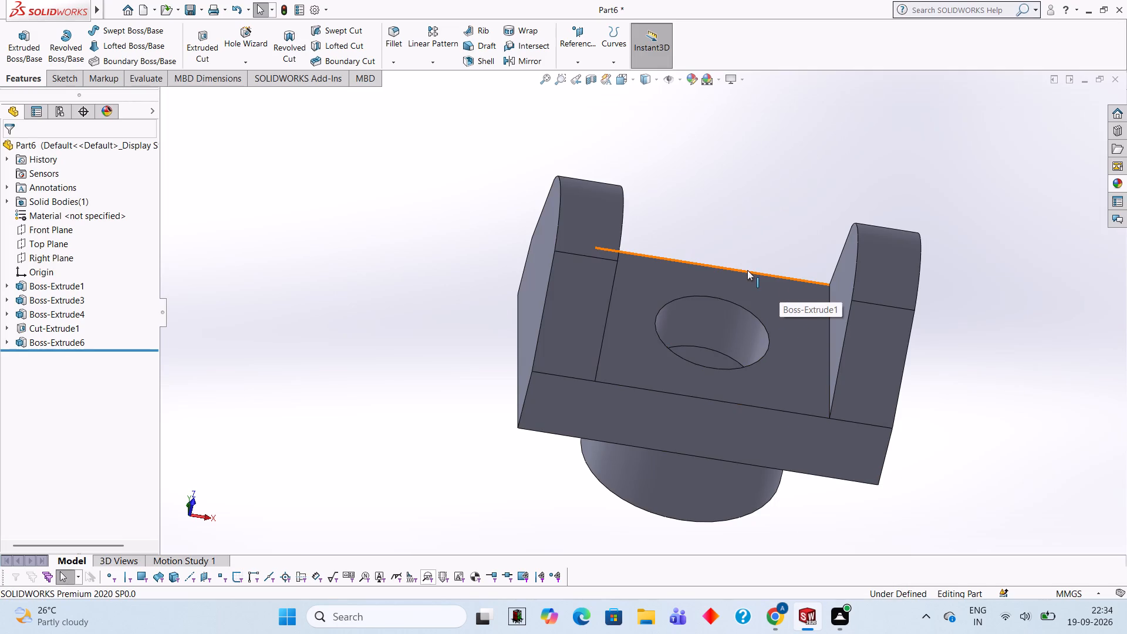
Start a sketch on the outer flat end face of the bracket that contains the origin, viewed face-on.
middle_drag(685, 208, 741, 316)
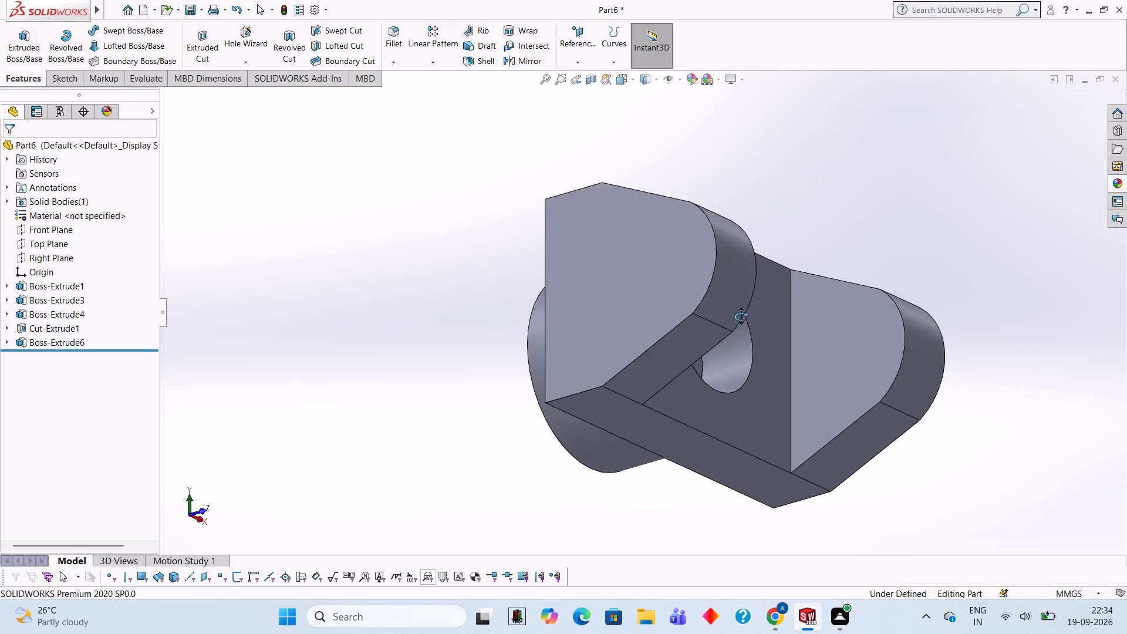
middle_drag(741, 316, 750, 338)
click(660, 293)
click(718, 259)
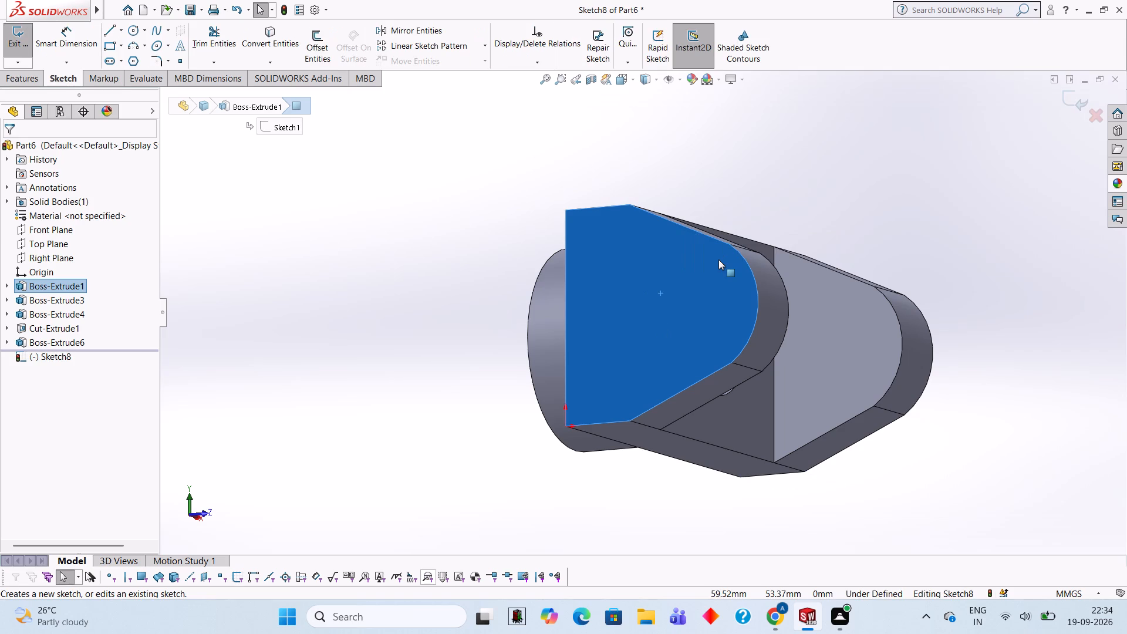
key(ctrl+8)
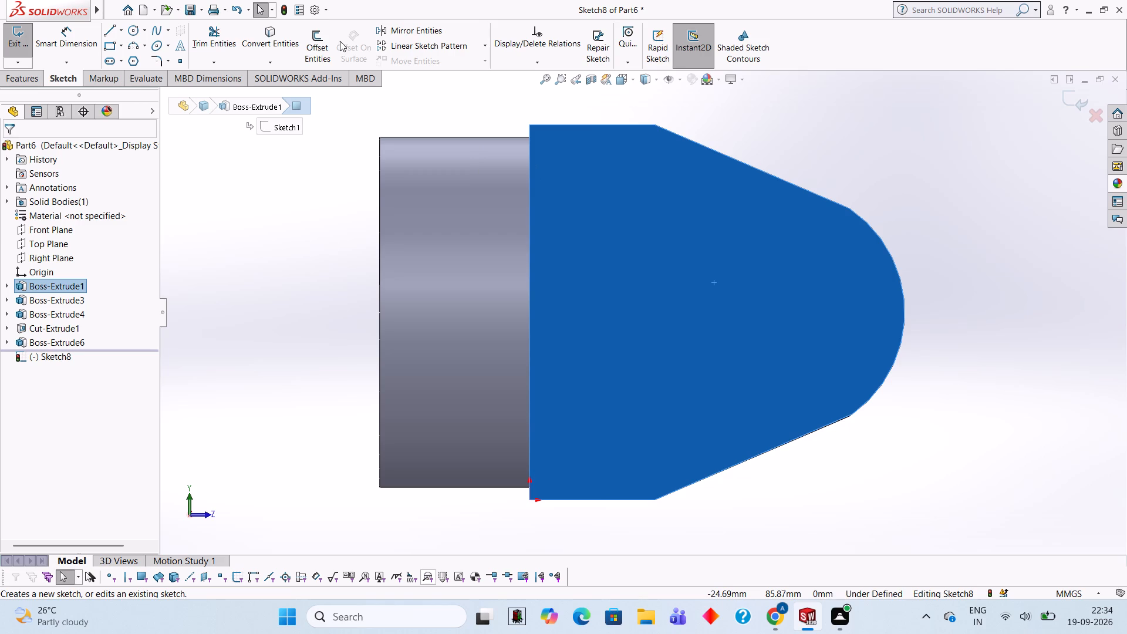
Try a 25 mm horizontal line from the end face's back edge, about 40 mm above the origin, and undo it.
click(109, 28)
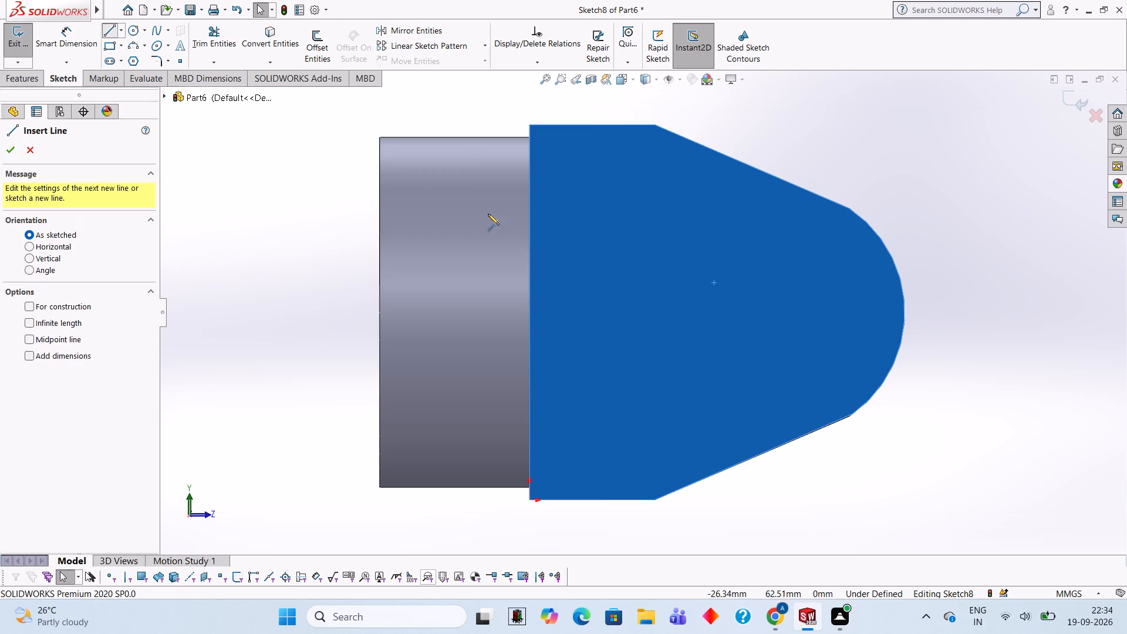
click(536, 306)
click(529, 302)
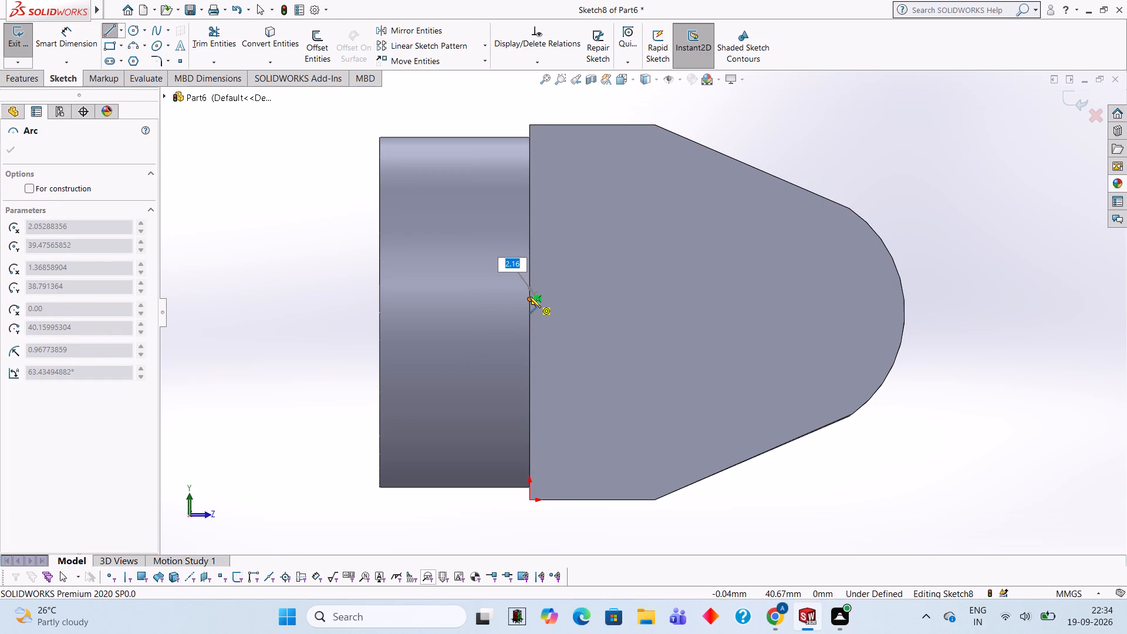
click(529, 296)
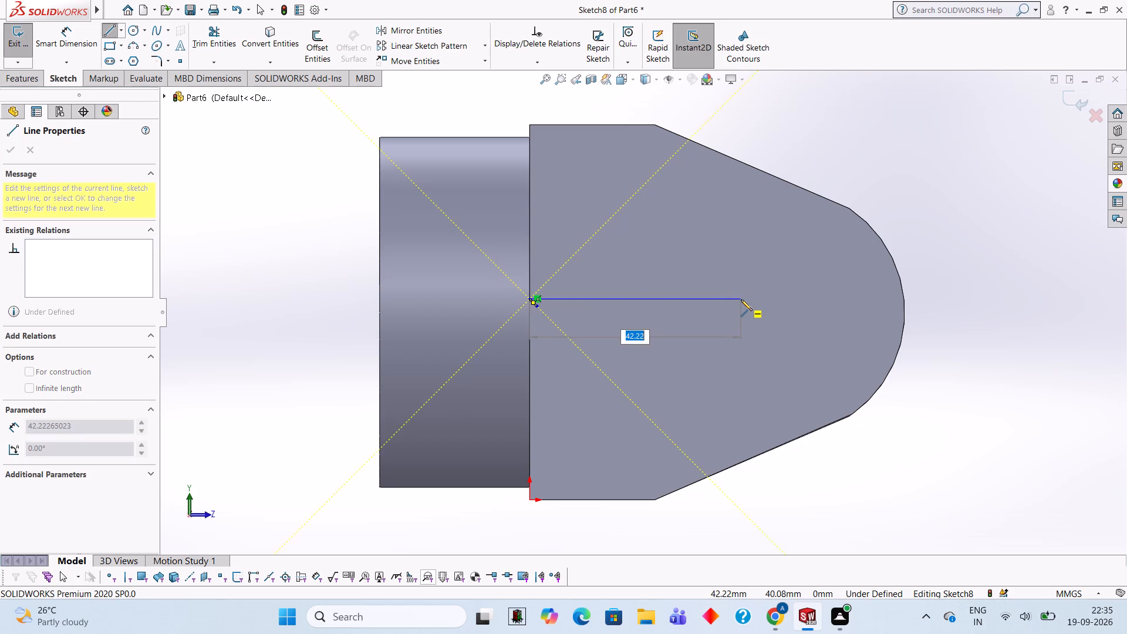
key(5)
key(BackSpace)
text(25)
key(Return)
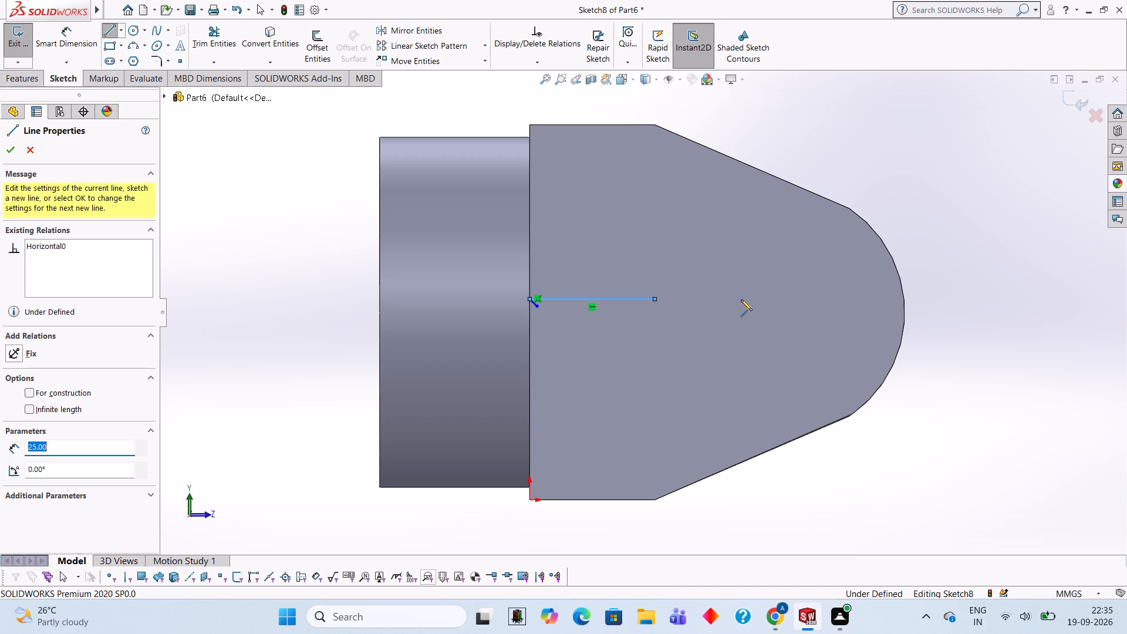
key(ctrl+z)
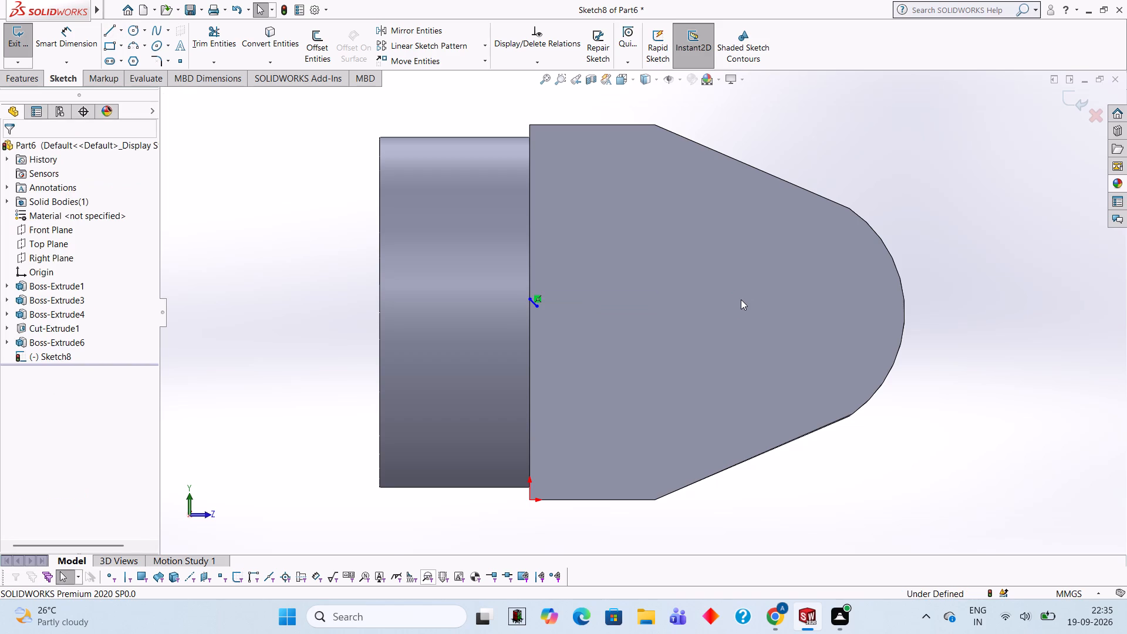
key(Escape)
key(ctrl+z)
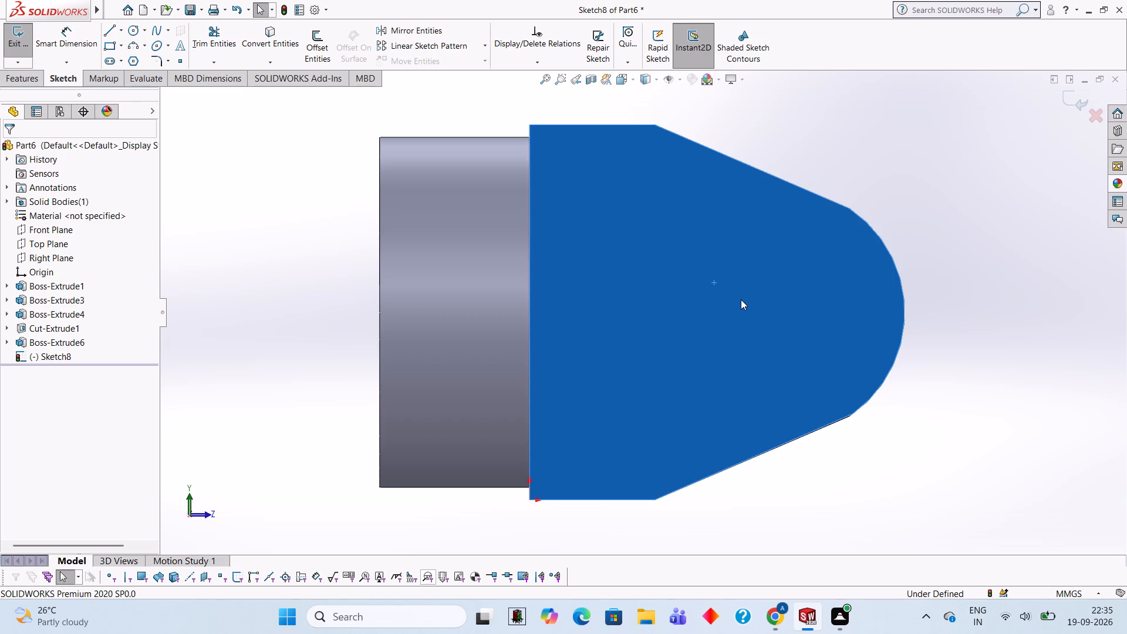
Draw a 50 mm horizontal line from the midpoint of the end face's back edge toward the rounded lug tip.
click(107, 32)
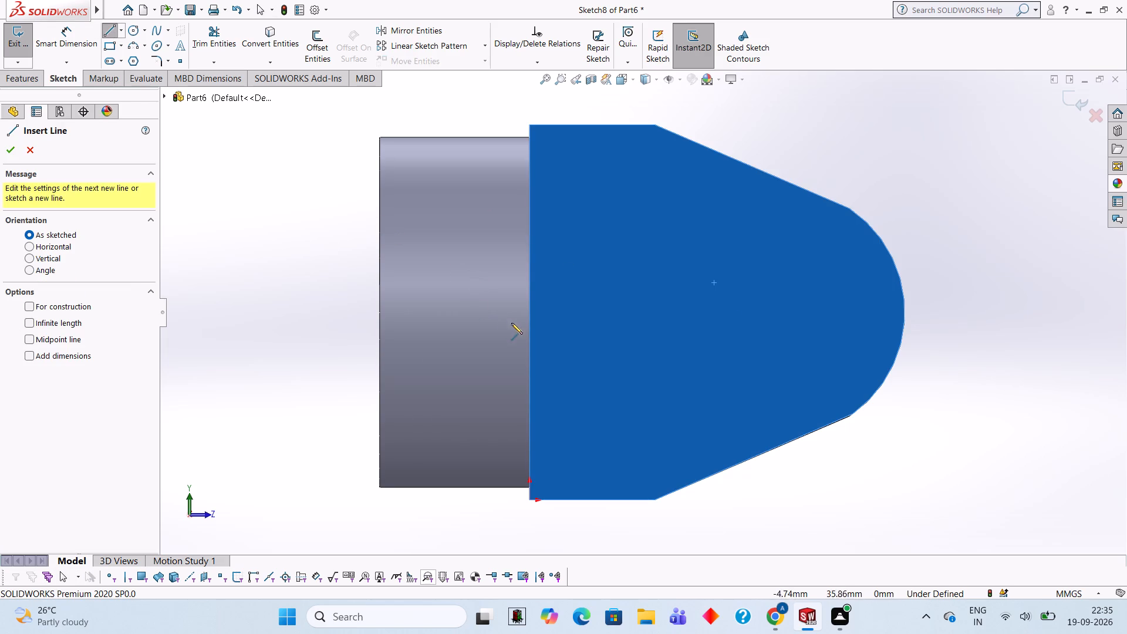
drag(532, 334, 529, 324)
click(529, 309)
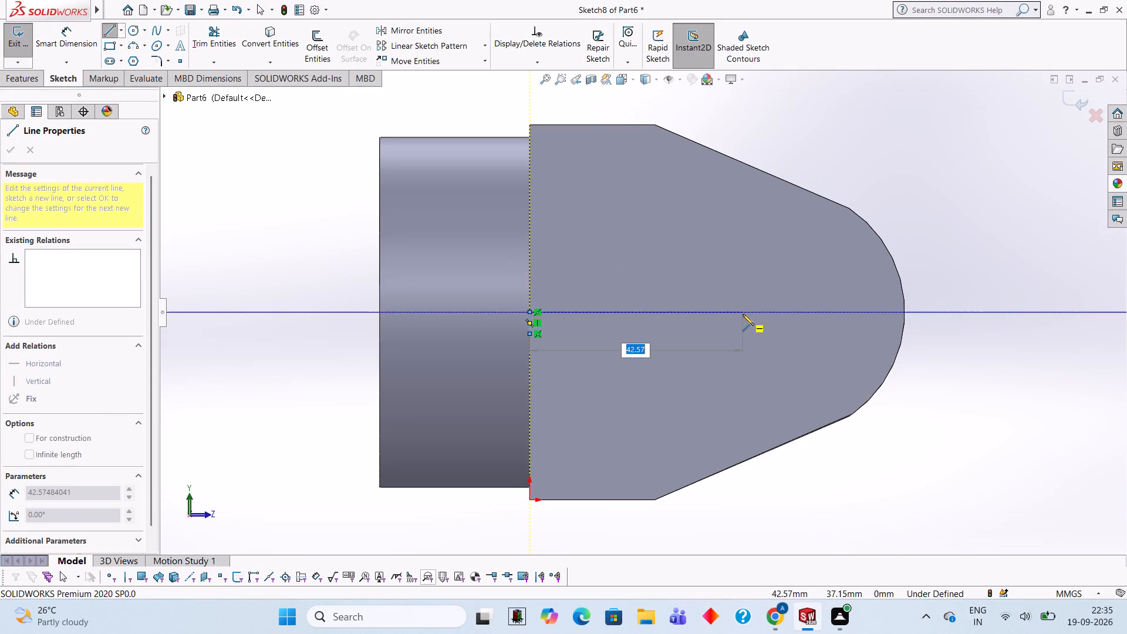
text(50)
key(Return)
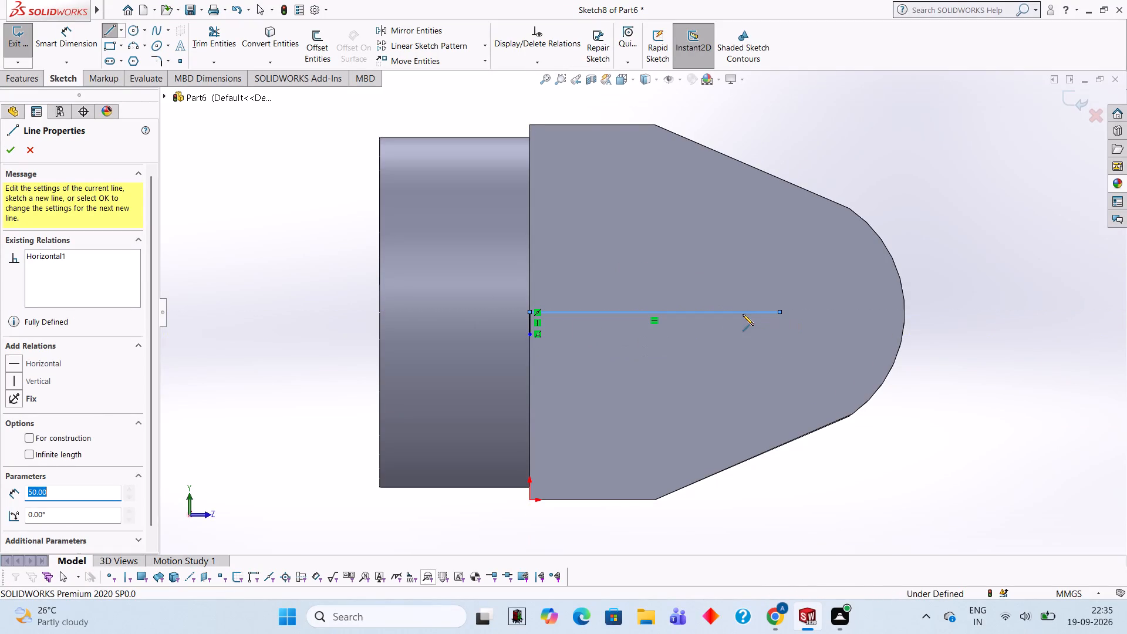
key(Escape)
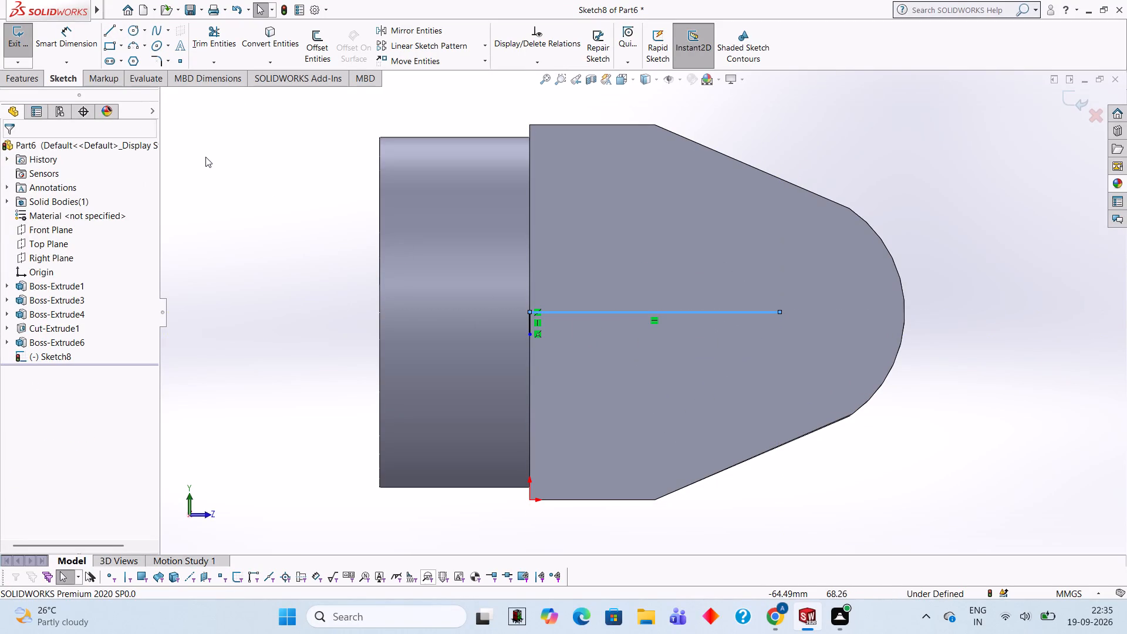
Trim away the short stray vertical line on the end face's back edge, keeping the 50 mm horizontal line.
click(531, 331)
key(Delete)
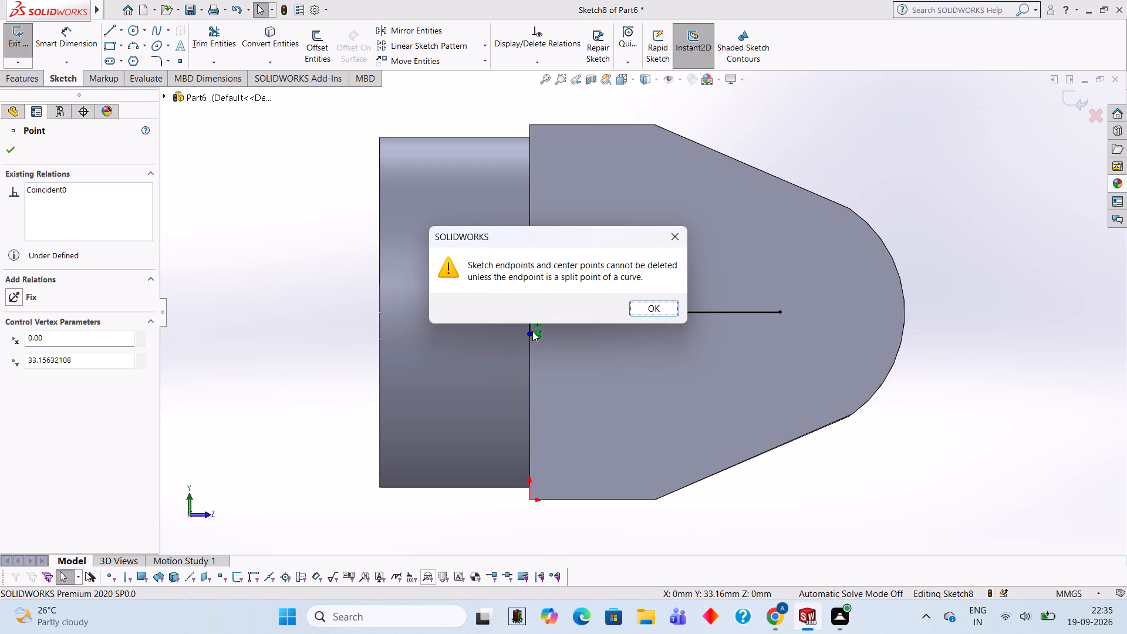
double_click(642, 315)
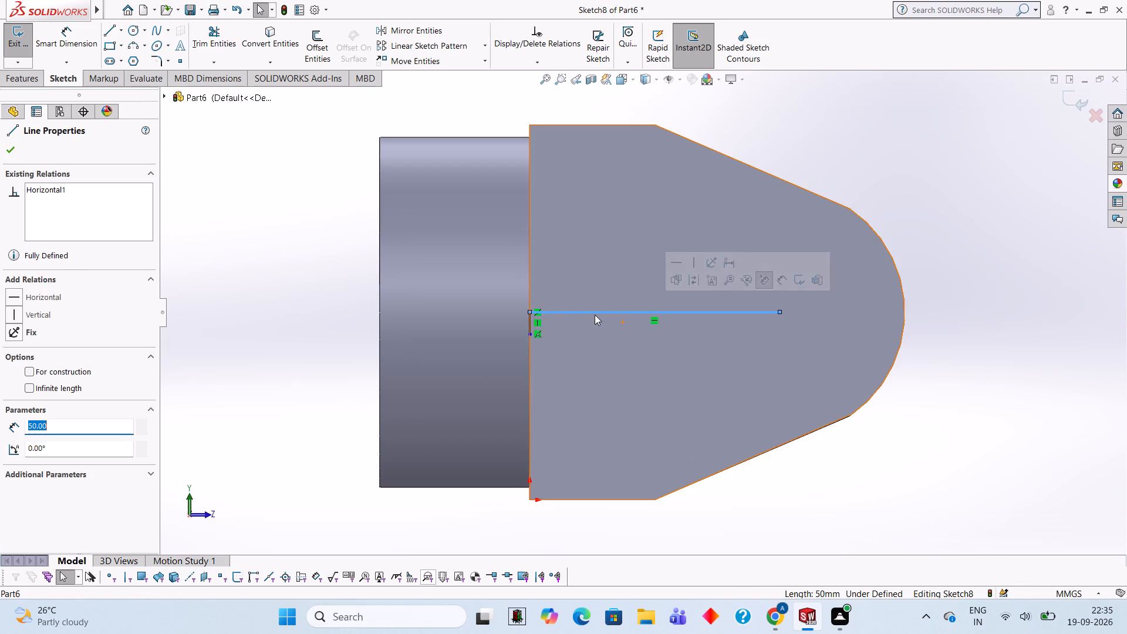
click(224, 44)
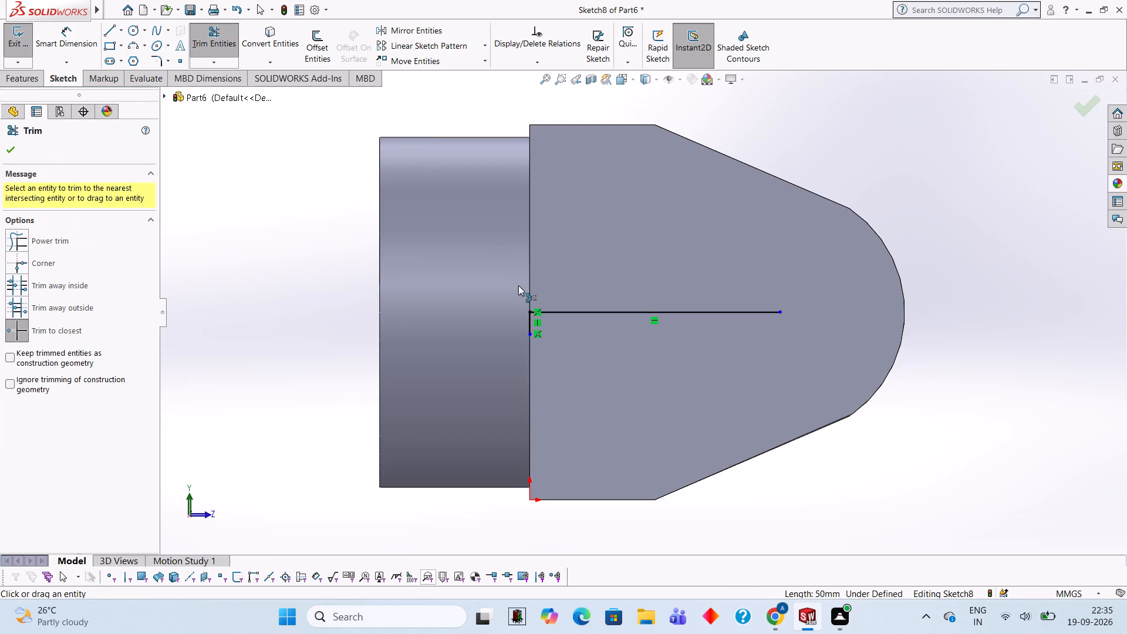
click(532, 324)
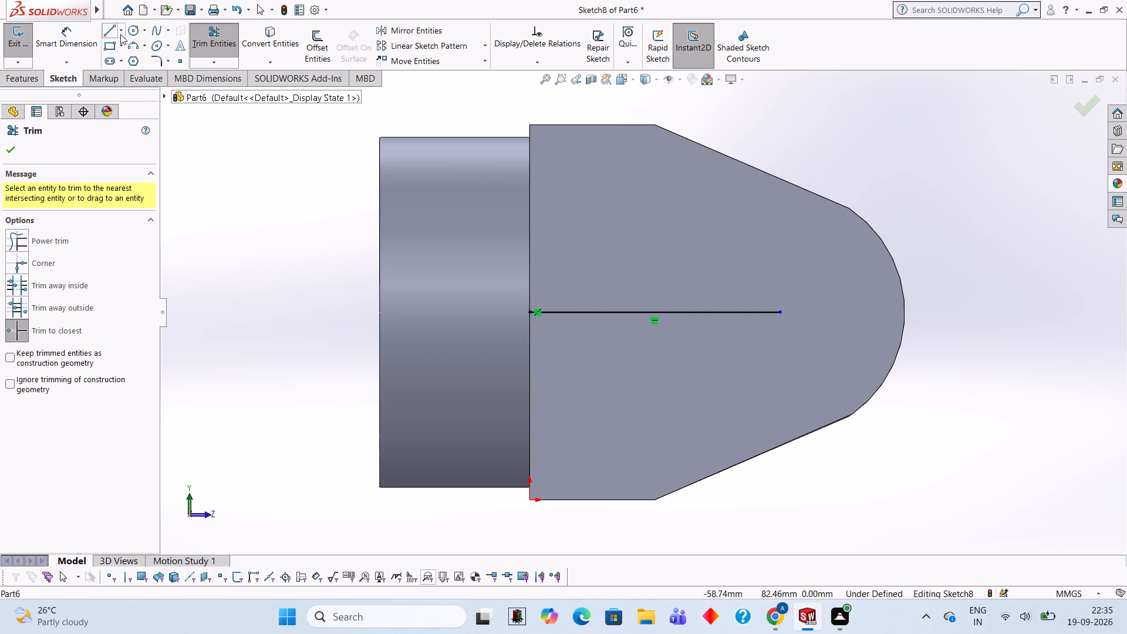
Draw a 25 mm diameter circle centred on the free end of the 50 mm line, near the rounded lug tip.
click(131, 39)
click(134, 23)
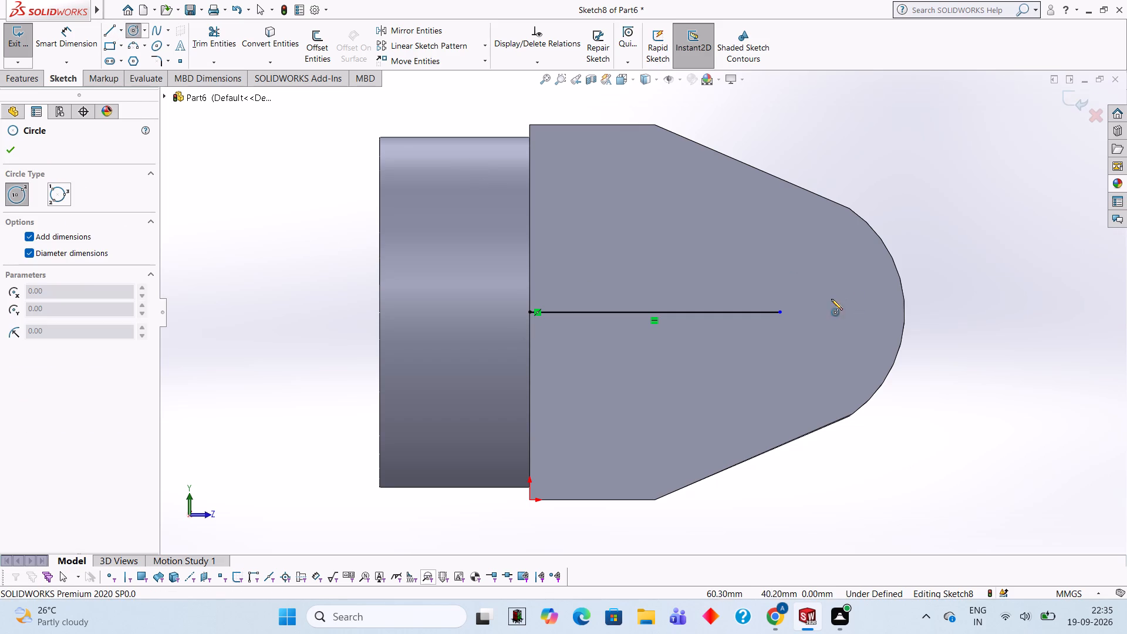
click(781, 311)
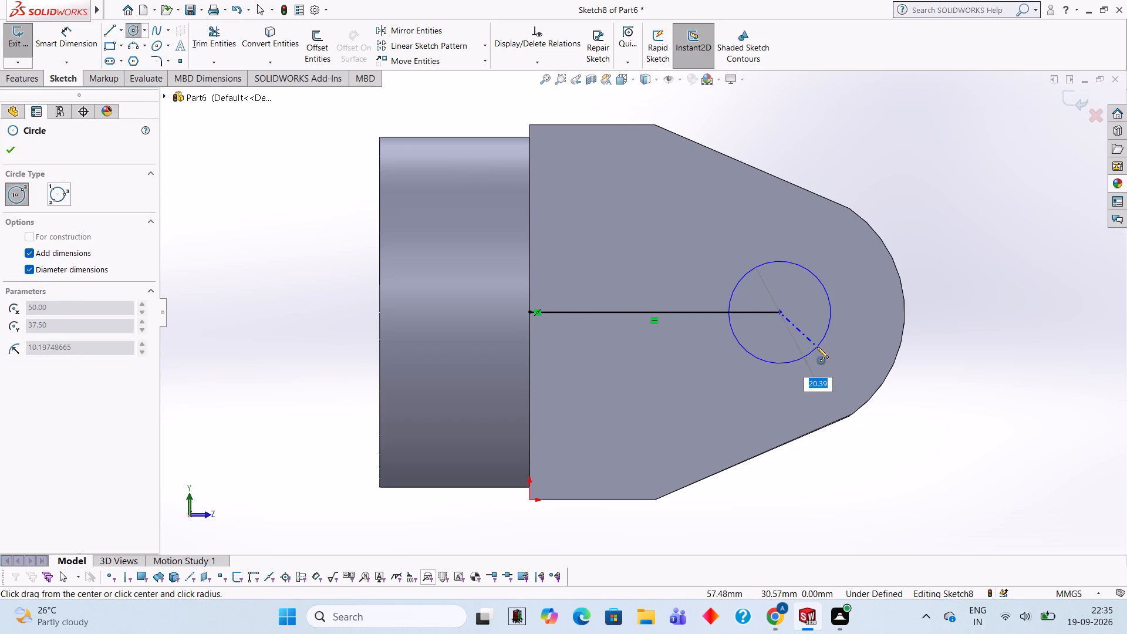
text(25)
key(Return)
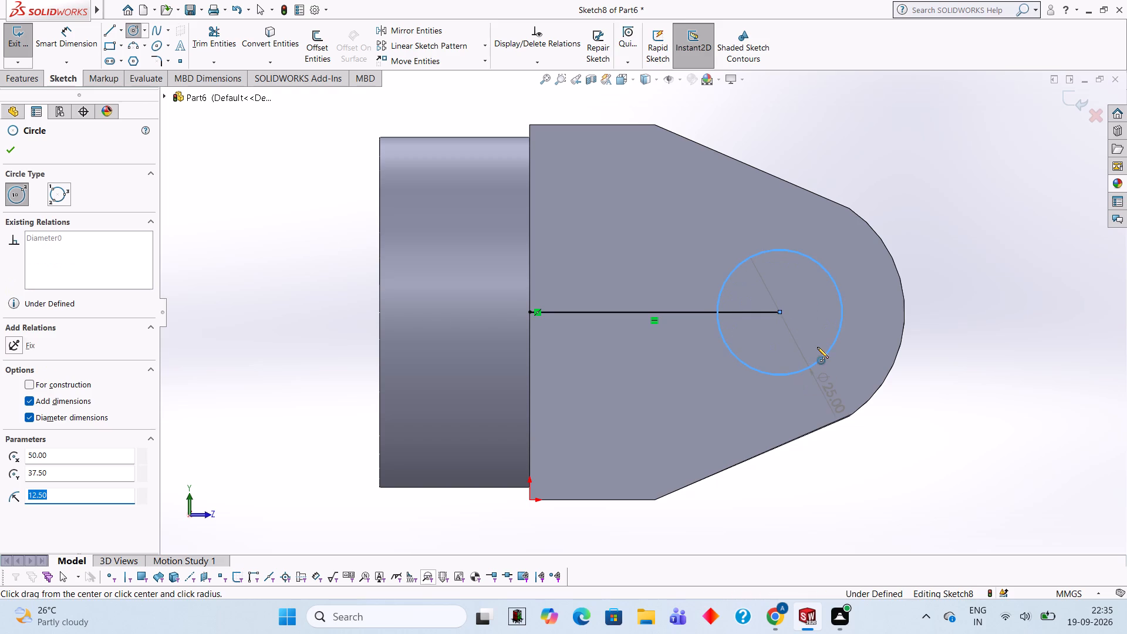
Trim away the 50 mm reference line inside and outside the circle, leaving only the 25 mm circle.
click(222, 33)
click(658, 314)
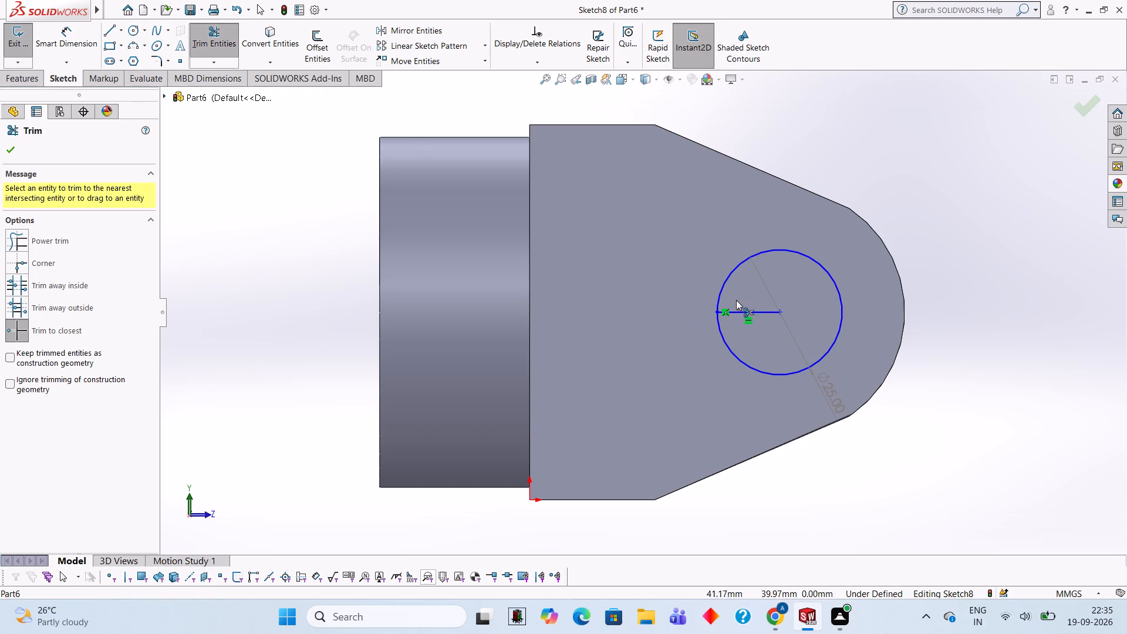
click(751, 315)
Cut the 25 mm circle through the first lug with a blind Extruded Cut 22 mm deep.
click(37, 77)
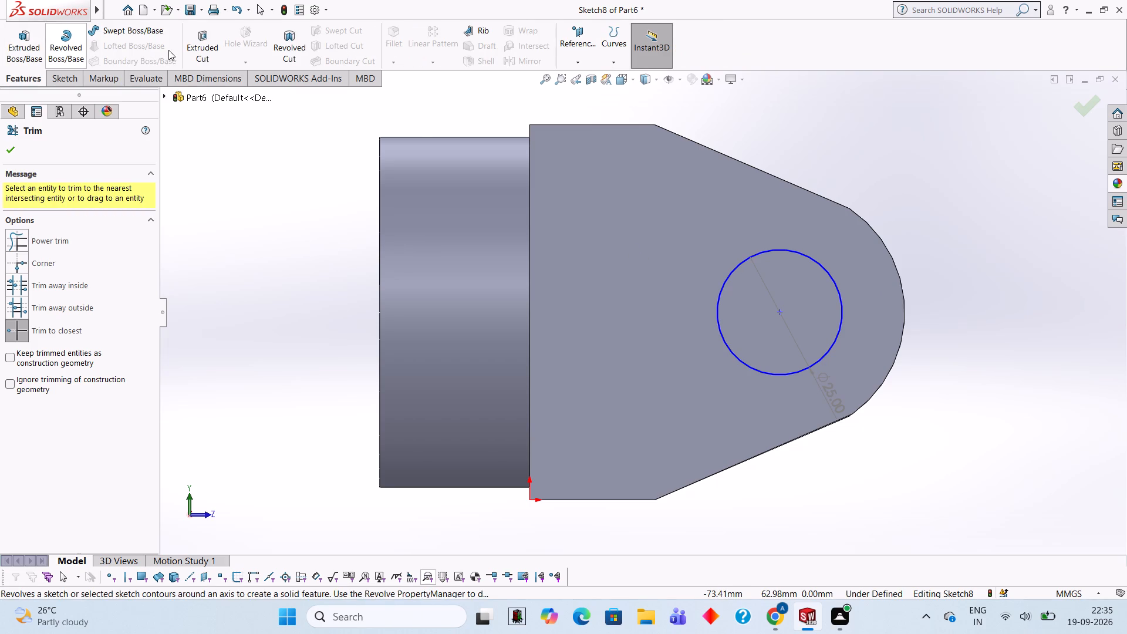
click(203, 49)
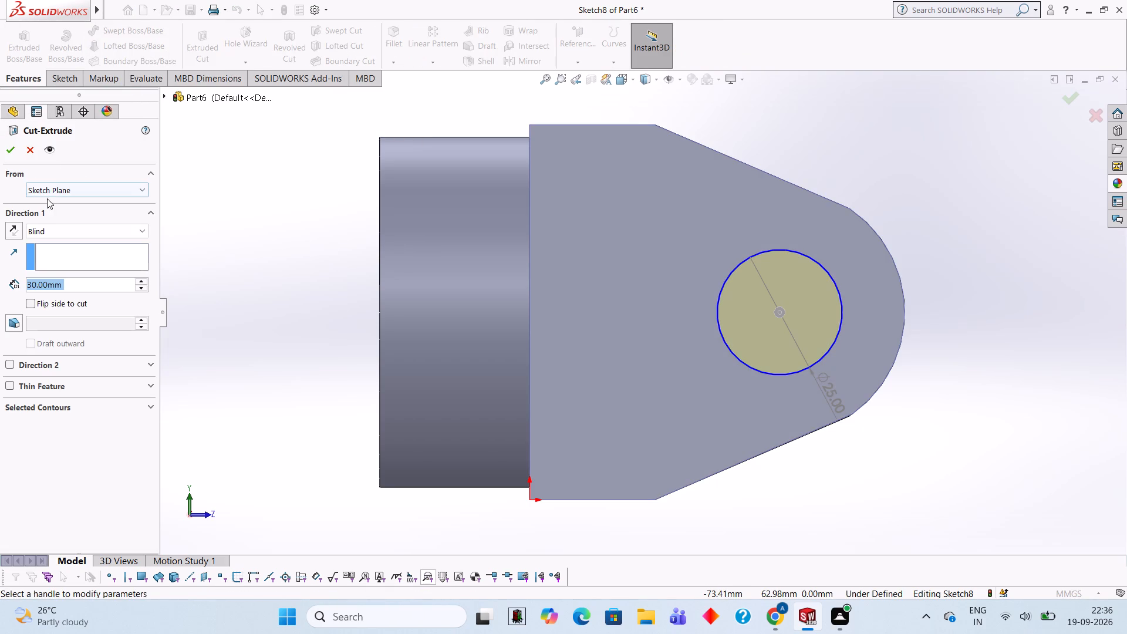
middle_drag(767, 187, 658, 180)
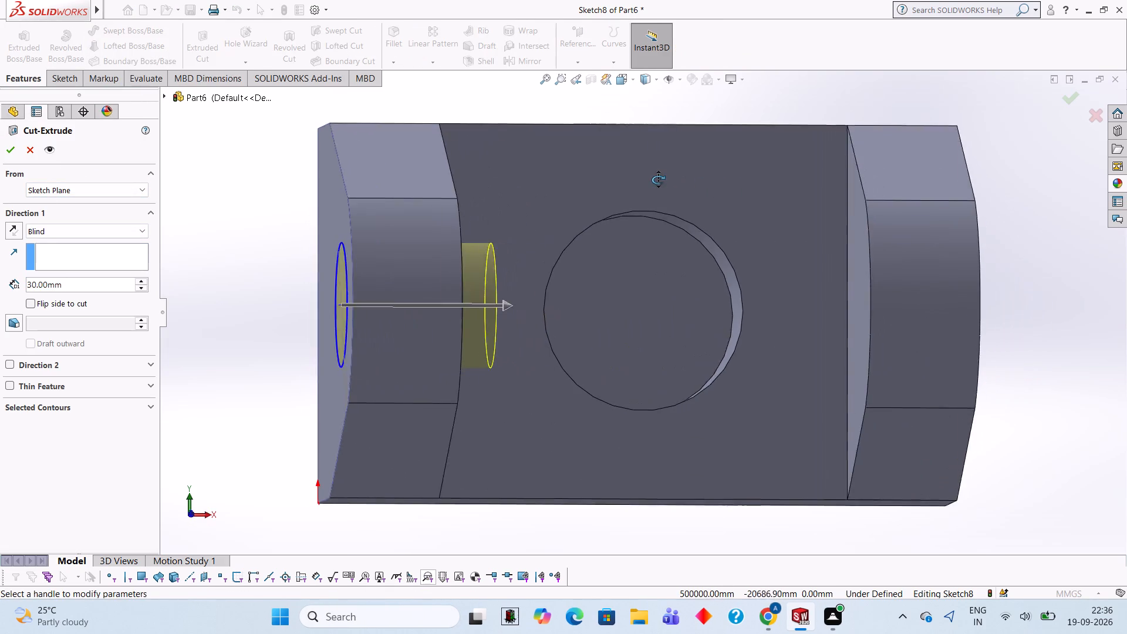
middle_drag(658, 180, 649, 181)
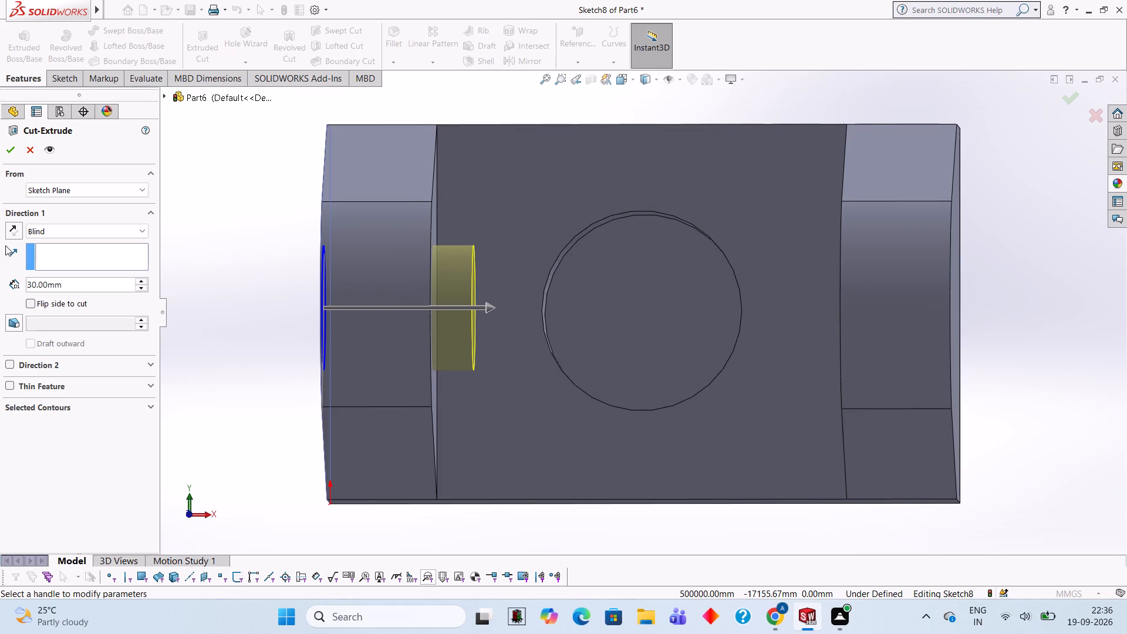
click(113, 285)
key(BackSpace)
key(BackSpace)
key(BackSpace)
key(BackSpace)
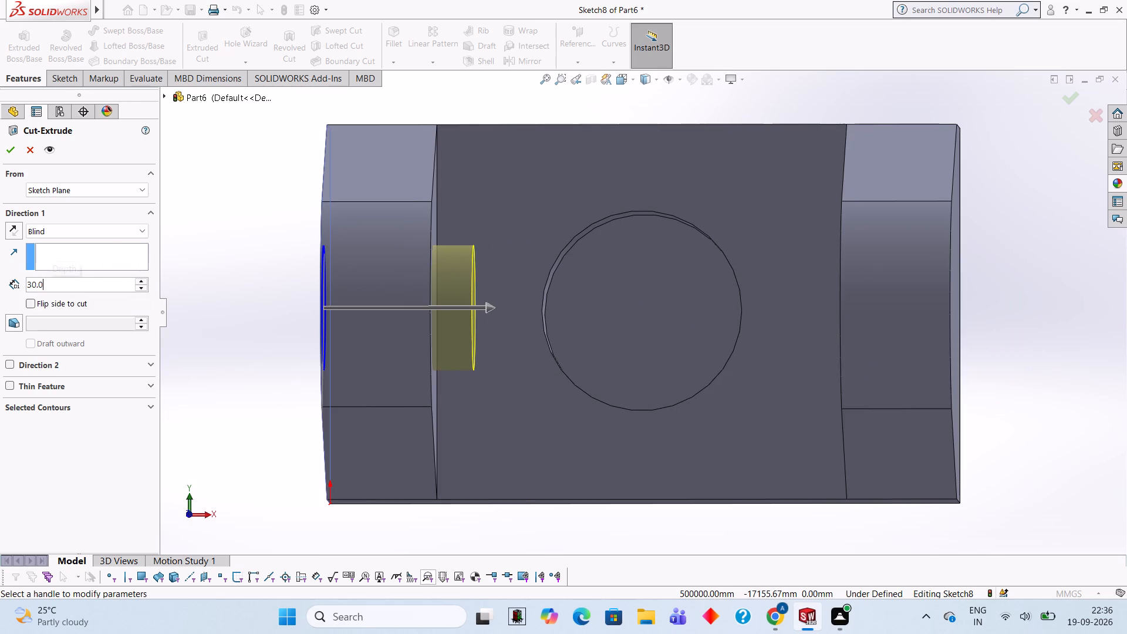
key(BackSpace)
key(BackSpace)
key(BackSpace)
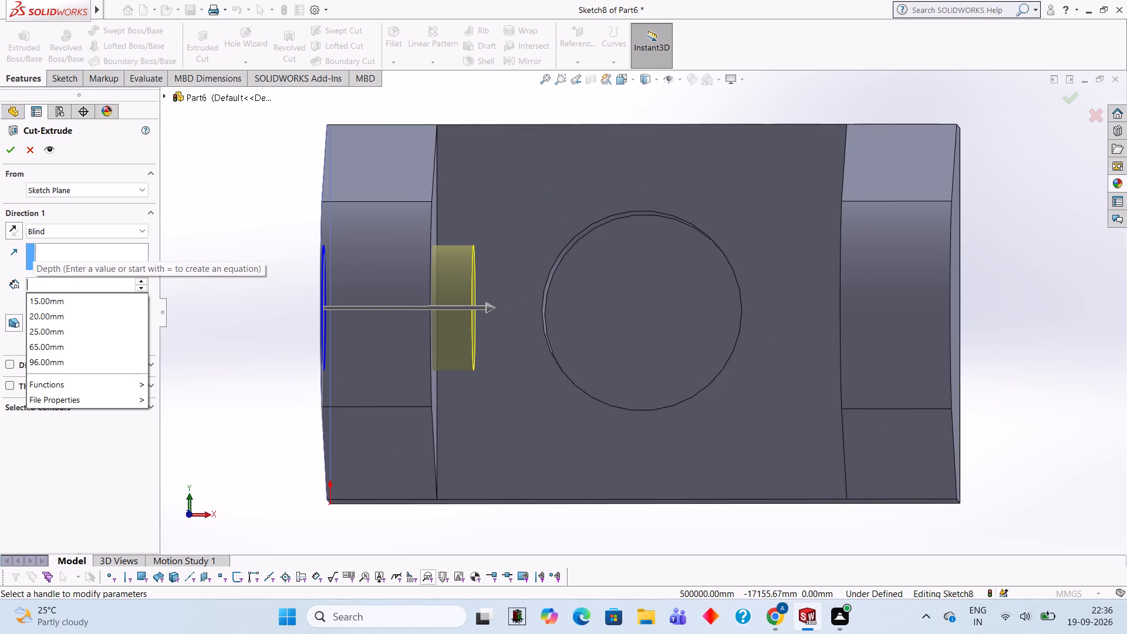
text(22)
key(Return)
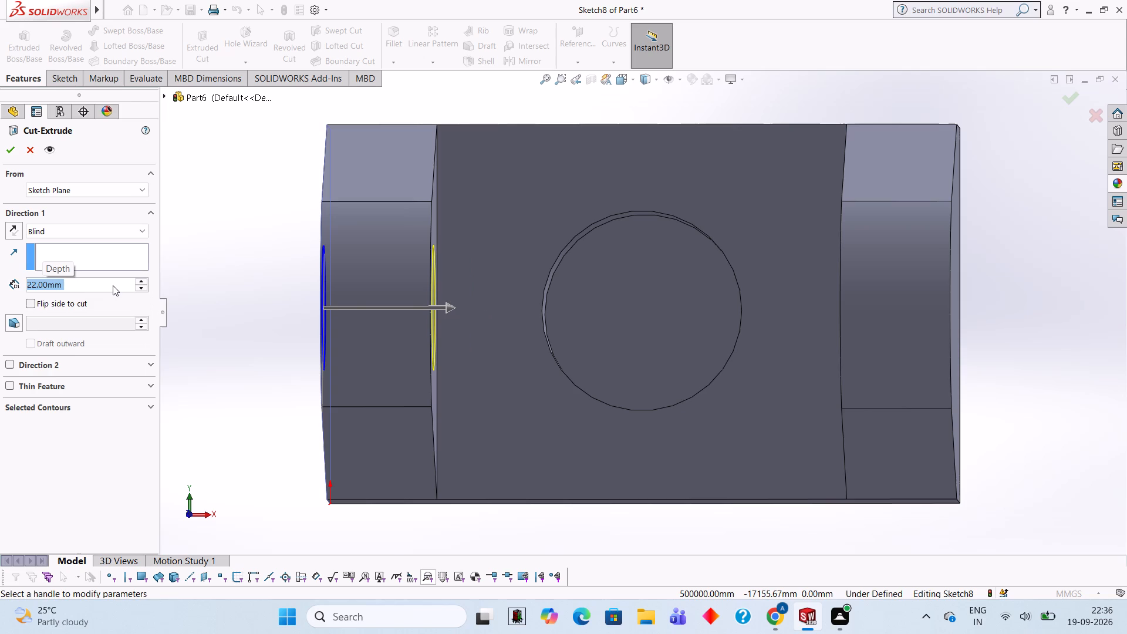
click(10, 150)
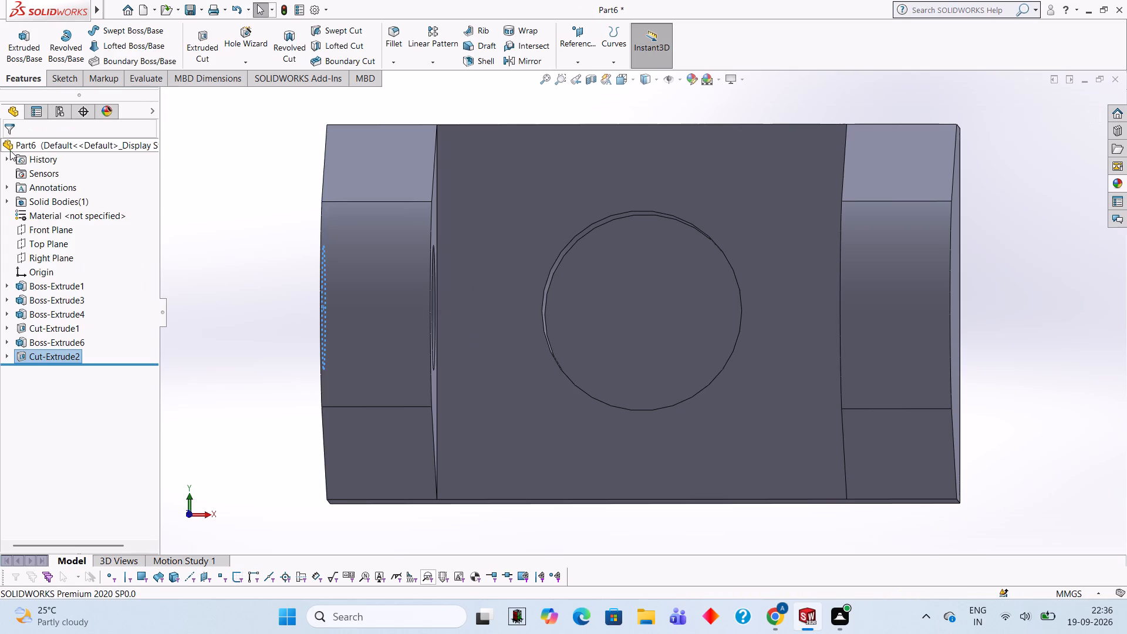
Start a sketch on the outer flat end face of the opposite lug, viewed face-on.
scroll(379, 268, down, 1)
middle_drag(363, 265, 225, 241)
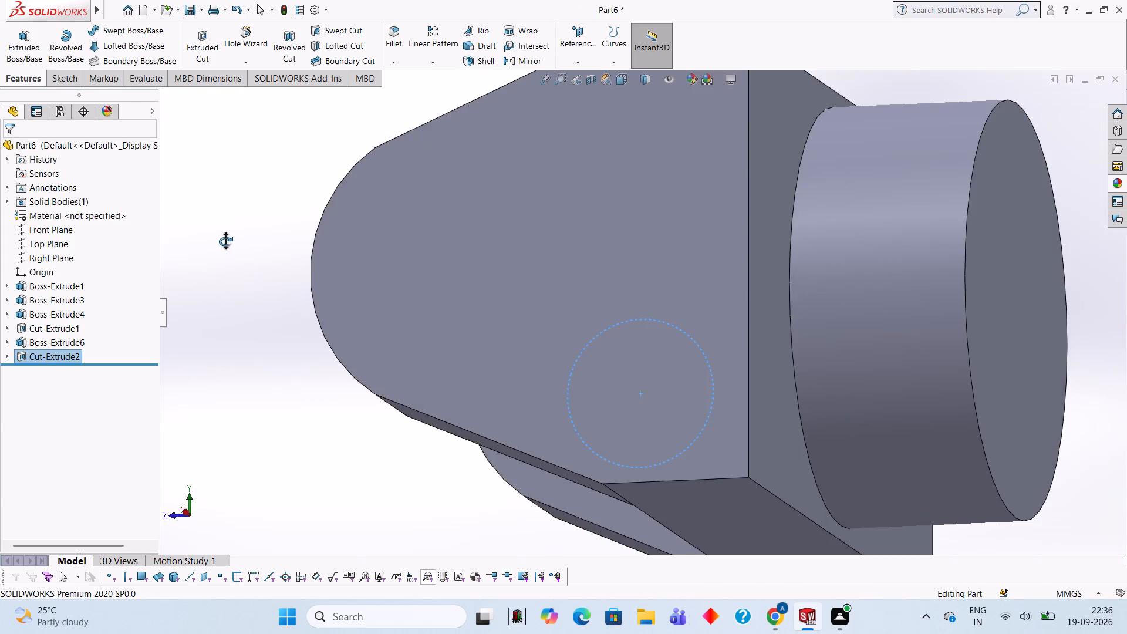
middle_drag(225, 241, 314, 264)
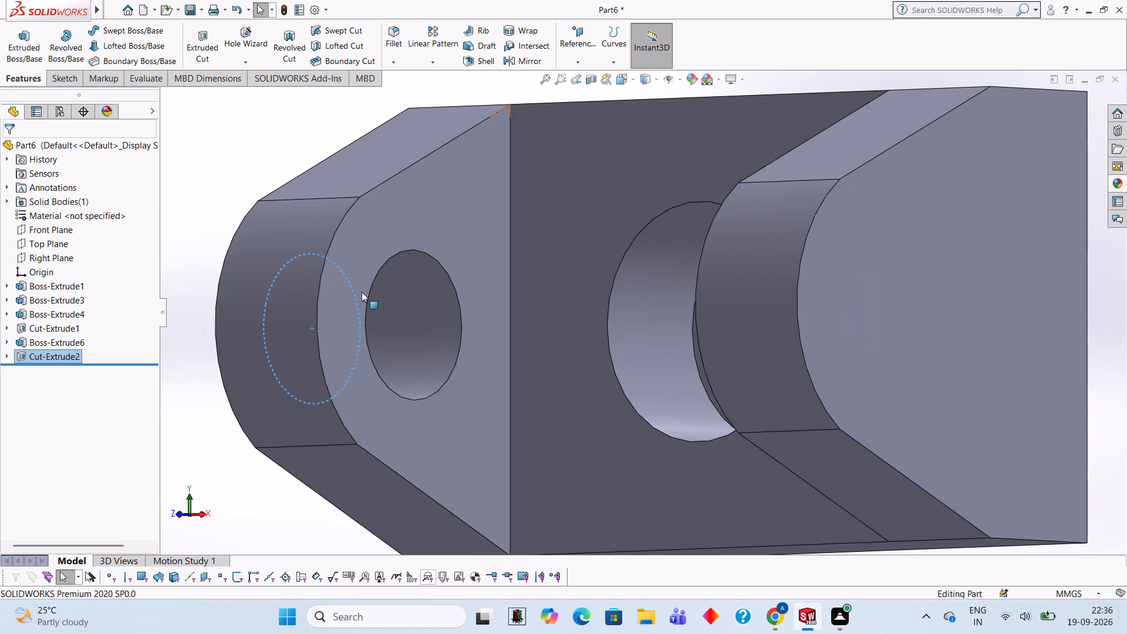
scroll(535, 356, up, 2)
click(836, 285)
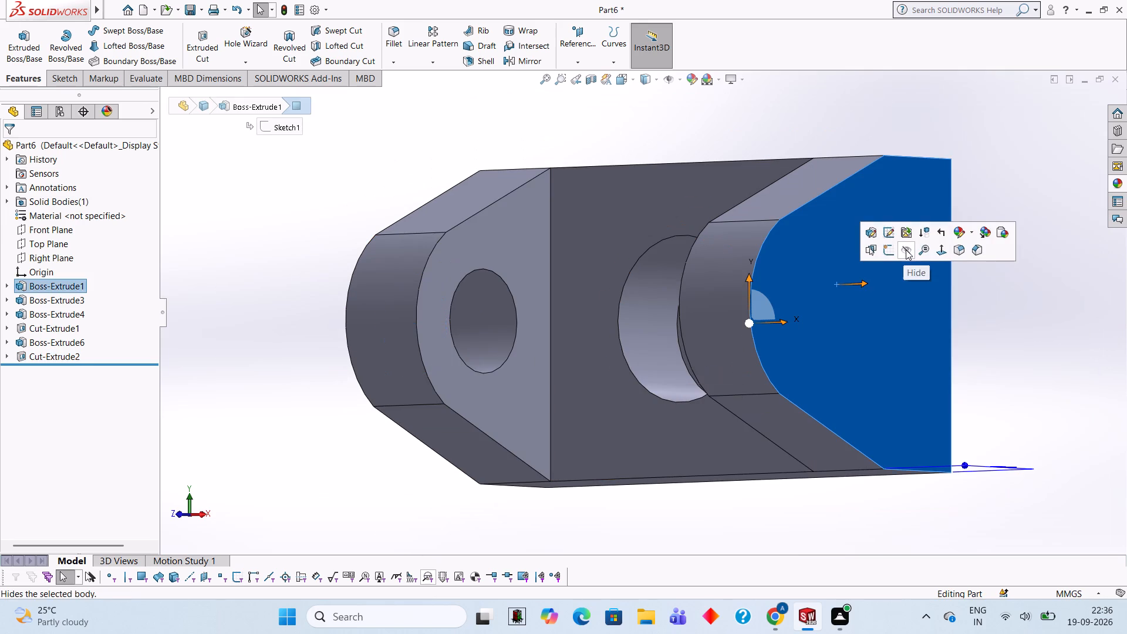
click(895, 247)
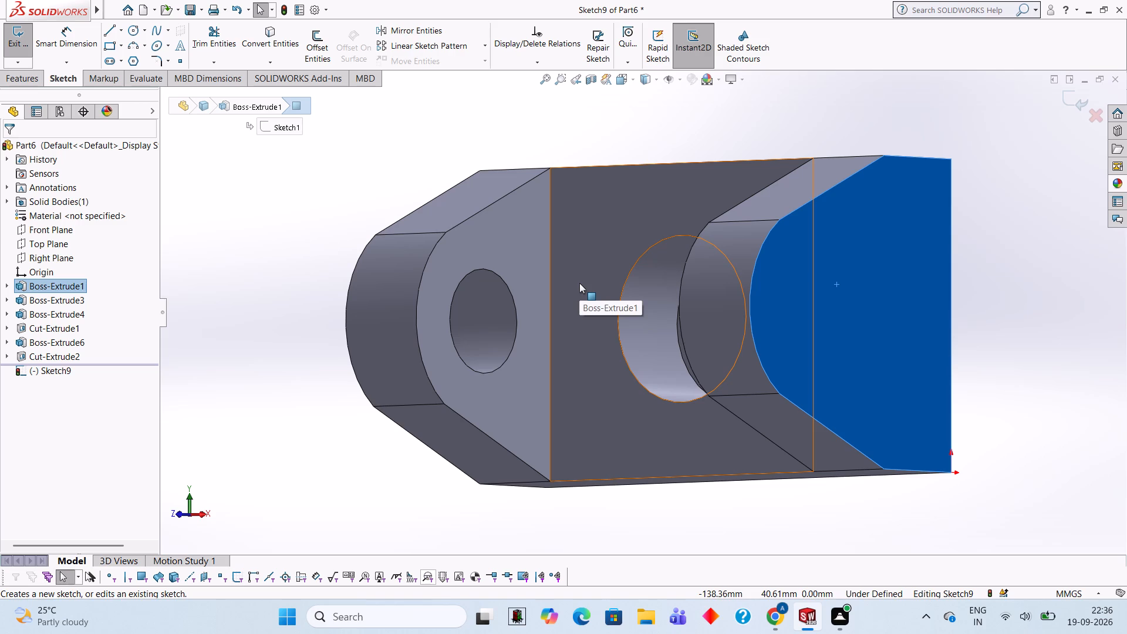
scroll(579, 283, up, 1)
key(ctrl+8)
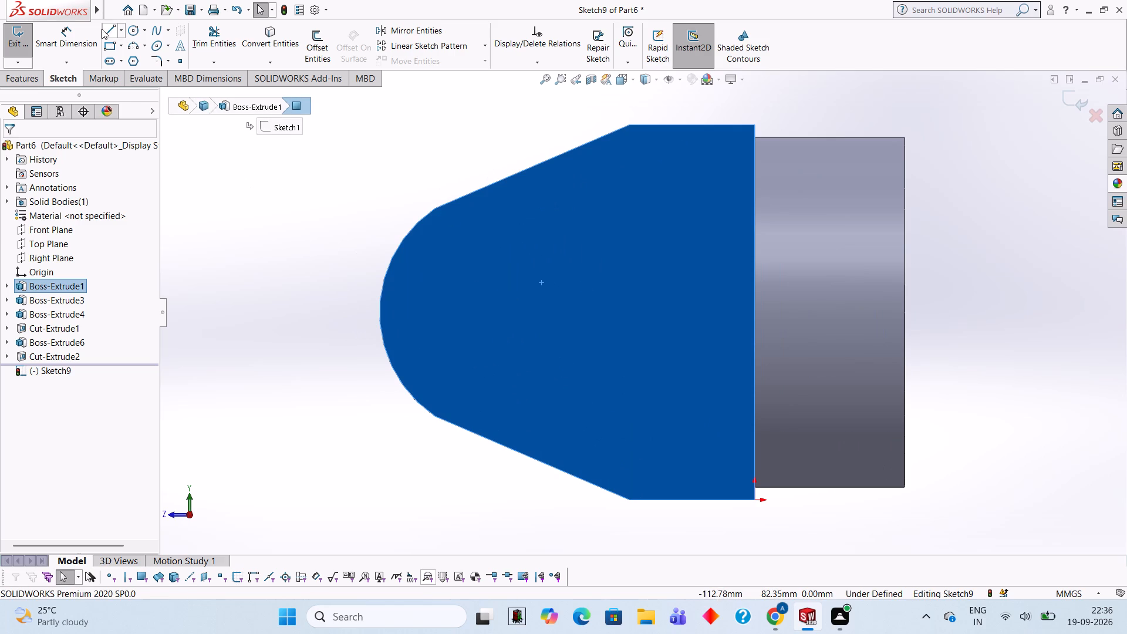
Draw a 50 mm horizontal line from the midpoint of this end face's back edge toward the rounded lug tip.
click(110, 28)
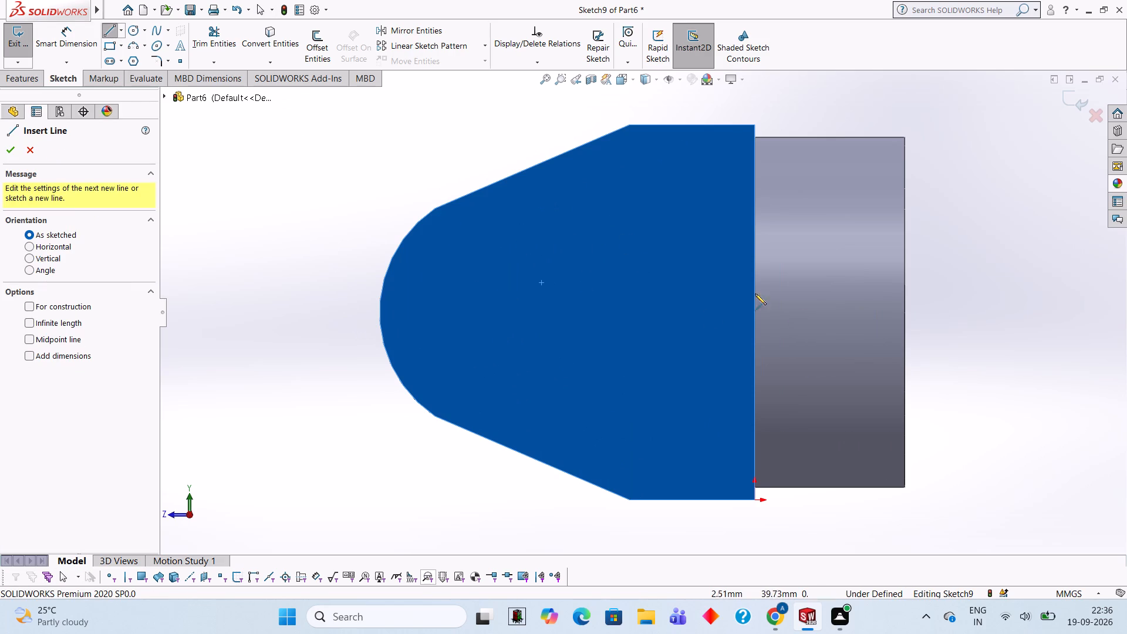
click(754, 313)
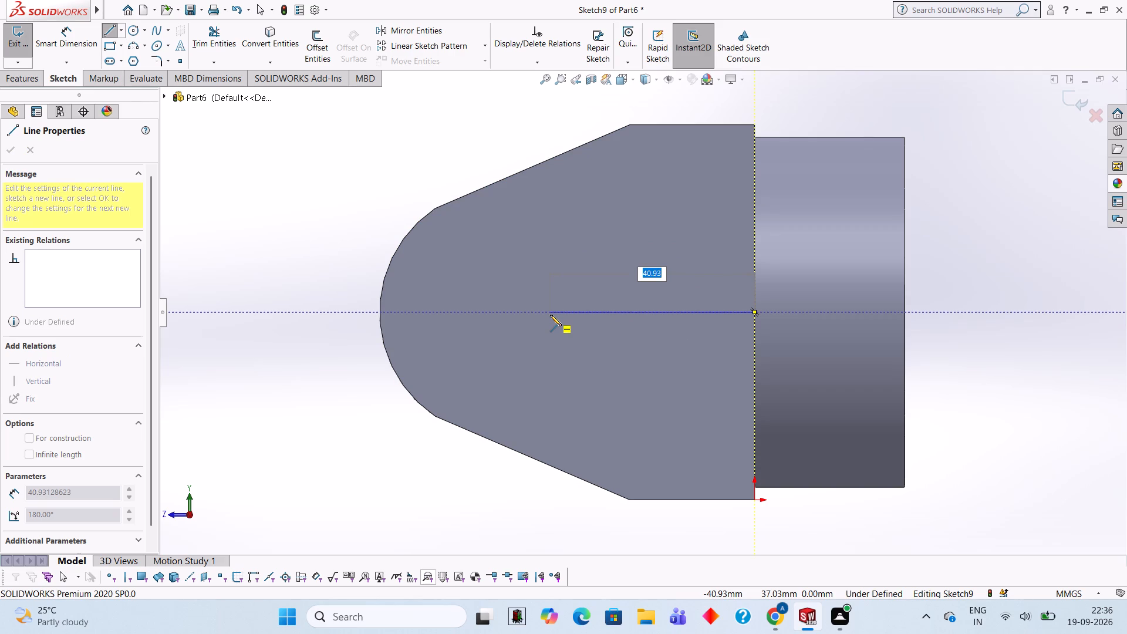
text(50)
key(Return)
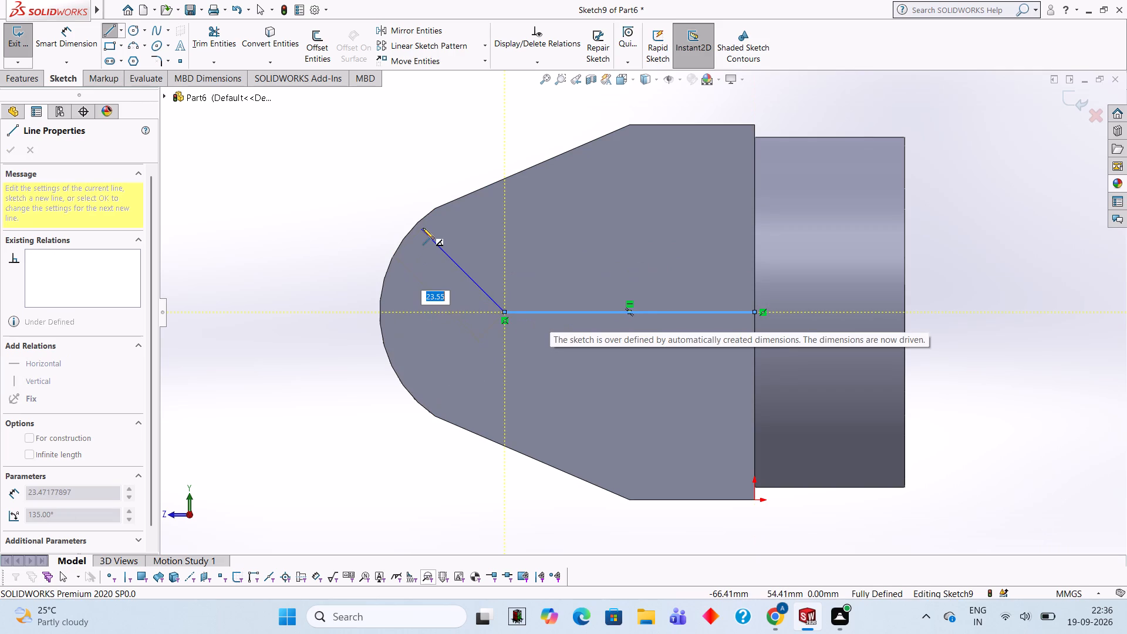
key(Escape)
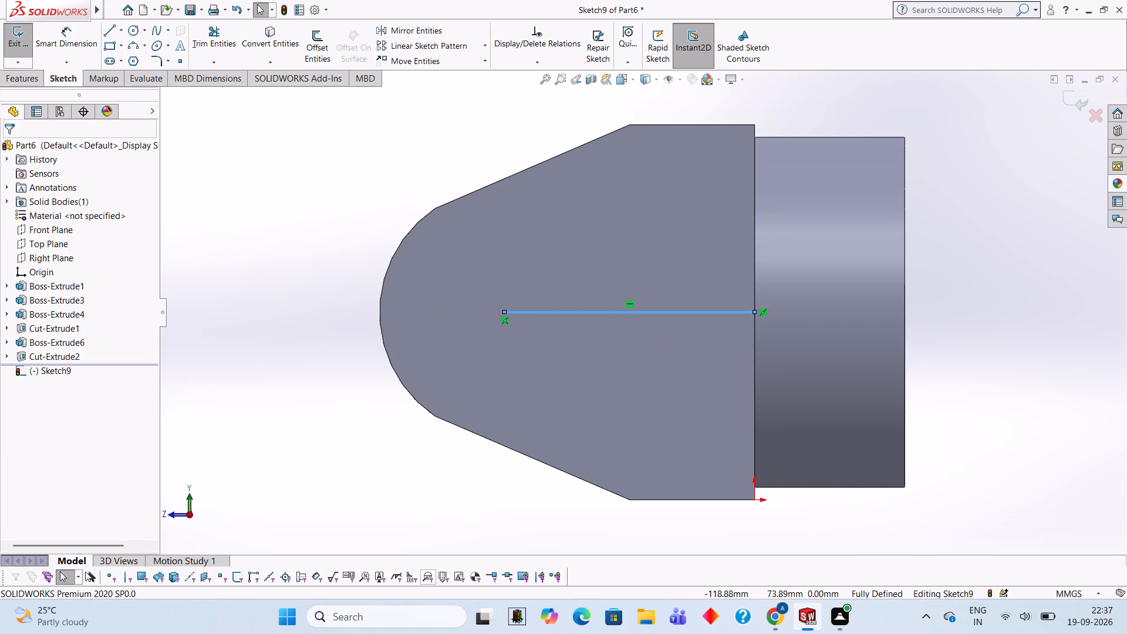
Draw a 25 mm diameter circle centred on the free end of the 50 mm line on the second lug.
click(130, 28)
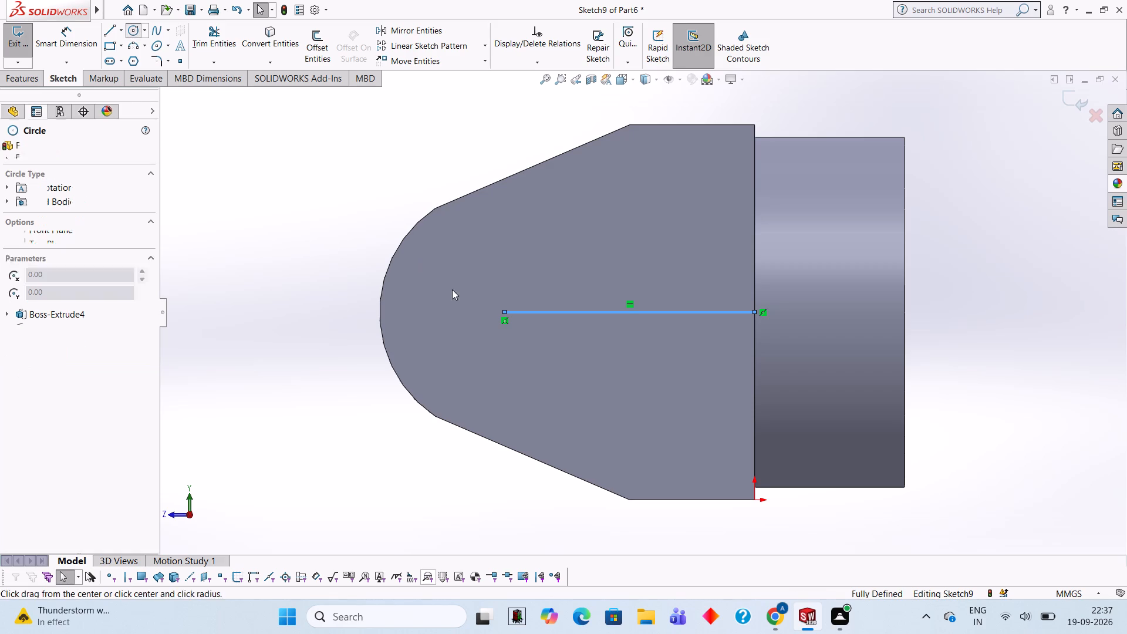
click(504, 311)
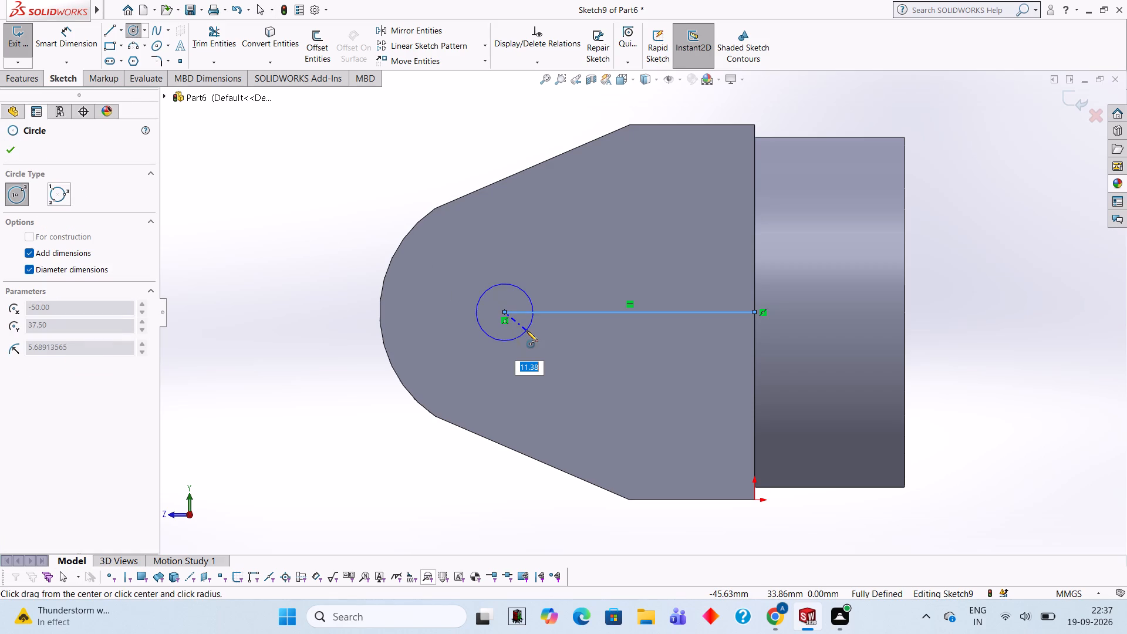
text(25)
key(Return)
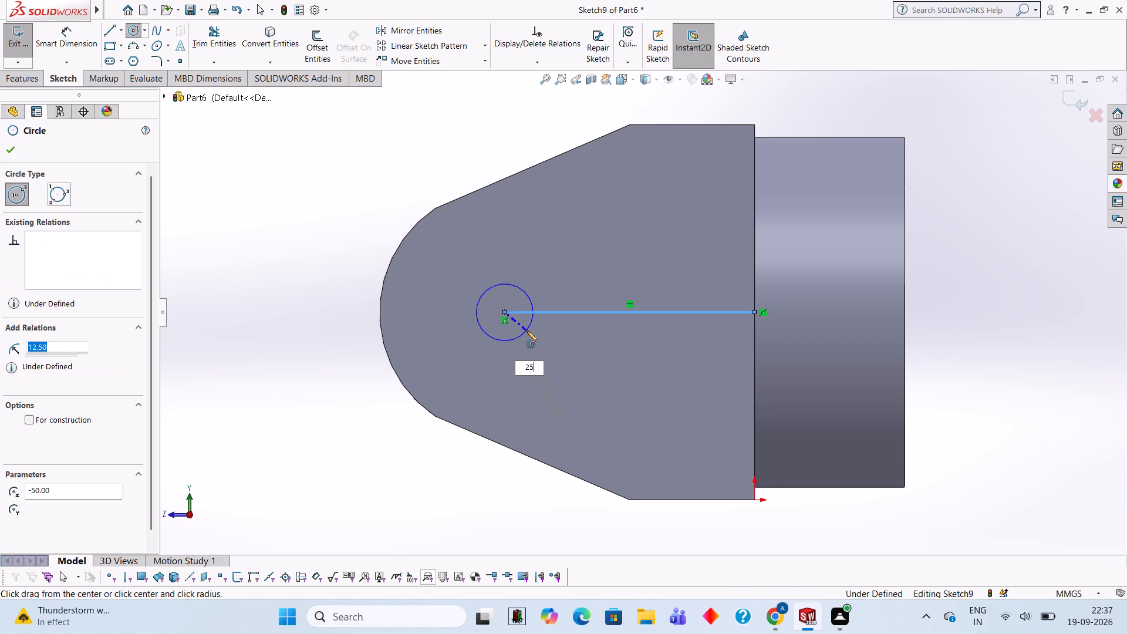
Trim away both parts of the 50 mm reference line, leaving only the second lug's circle.
click(211, 41)
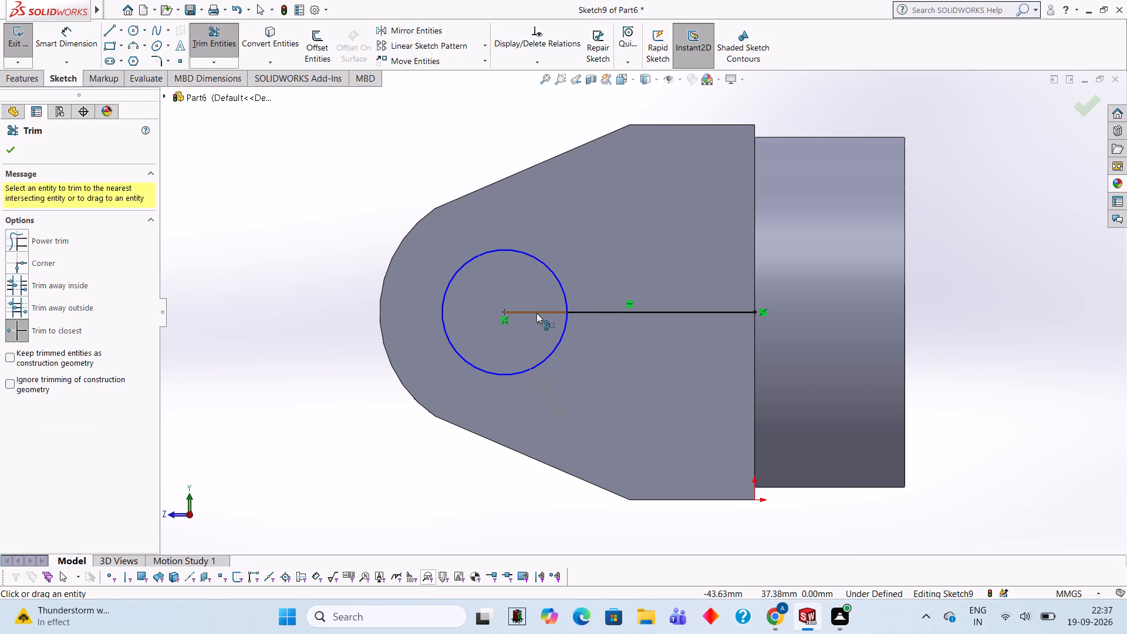
click(536, 313)
click(630, 310)
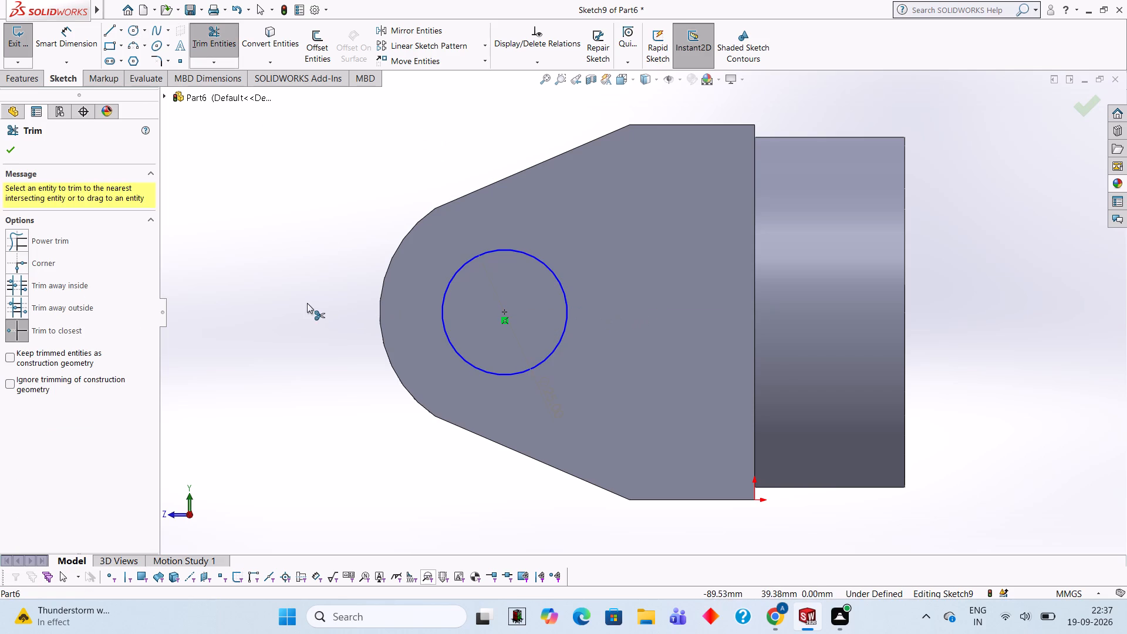
Cut the second lug's 25 mm circle with a blind Extruded Cut 22 mm deep.
click(33, 77)
click(189, 35)
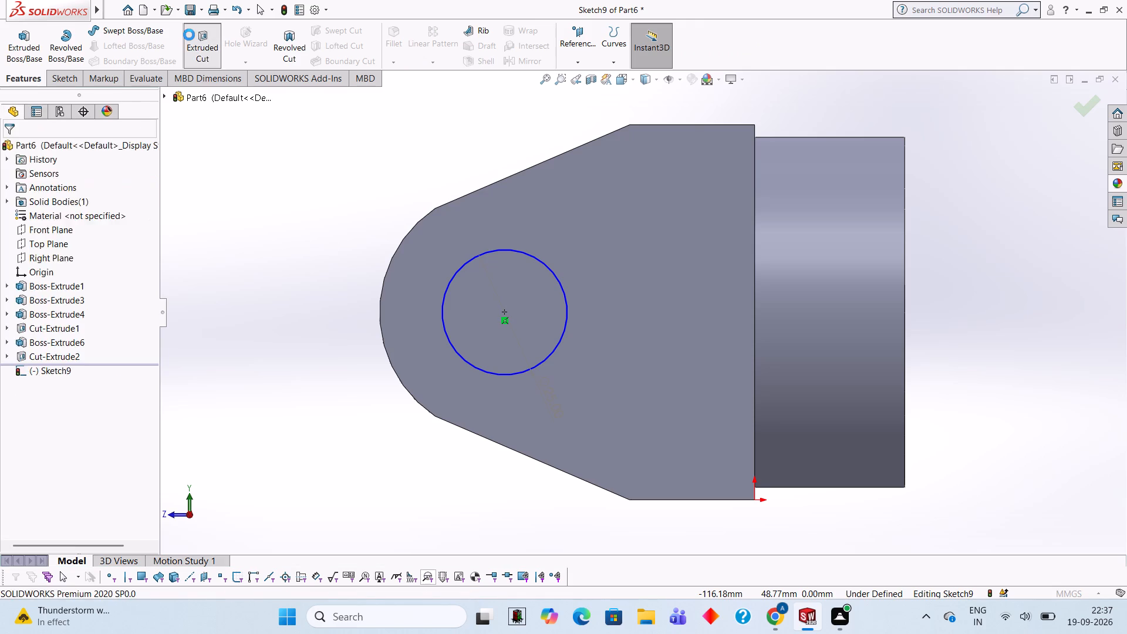
click(10, 155)
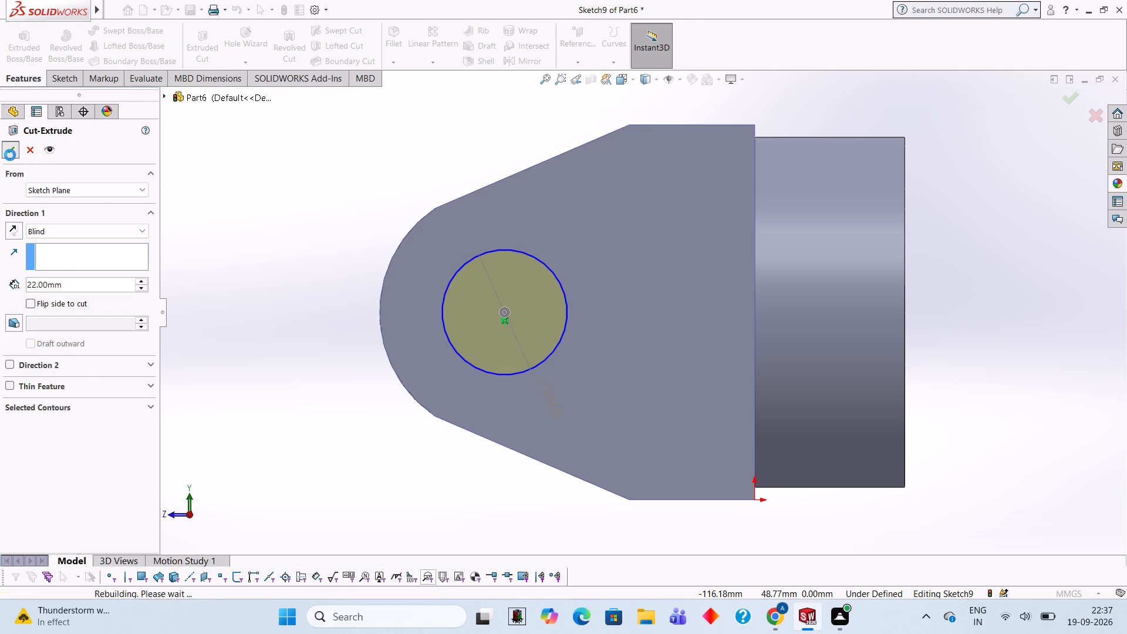
Examine the bracket from several angles, checking the holes in both lugs against the block and the back boss.
middle_drag(339, 221, 382, 235)
scroll(339, 221, down, 1)
scroll(380, 238, up, 3)
scroll(382, 302, up, 1)
middle_drag(305, 342, 354, 256)
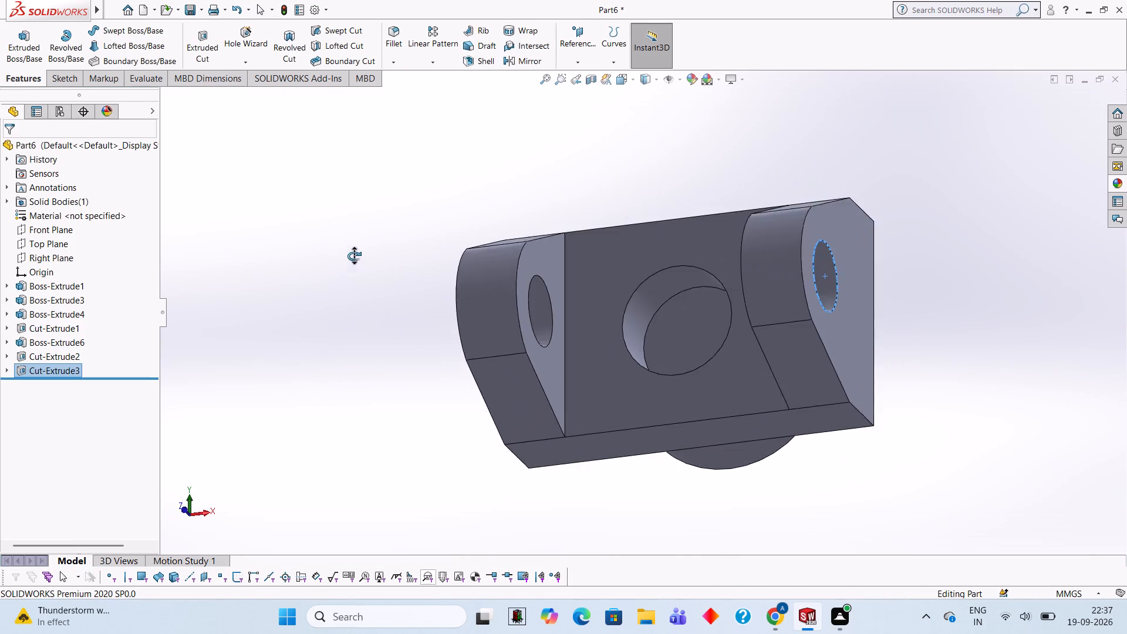
middle_drag(354, 256, 360, 243)
middle_drag(342, 327, 365, 244)
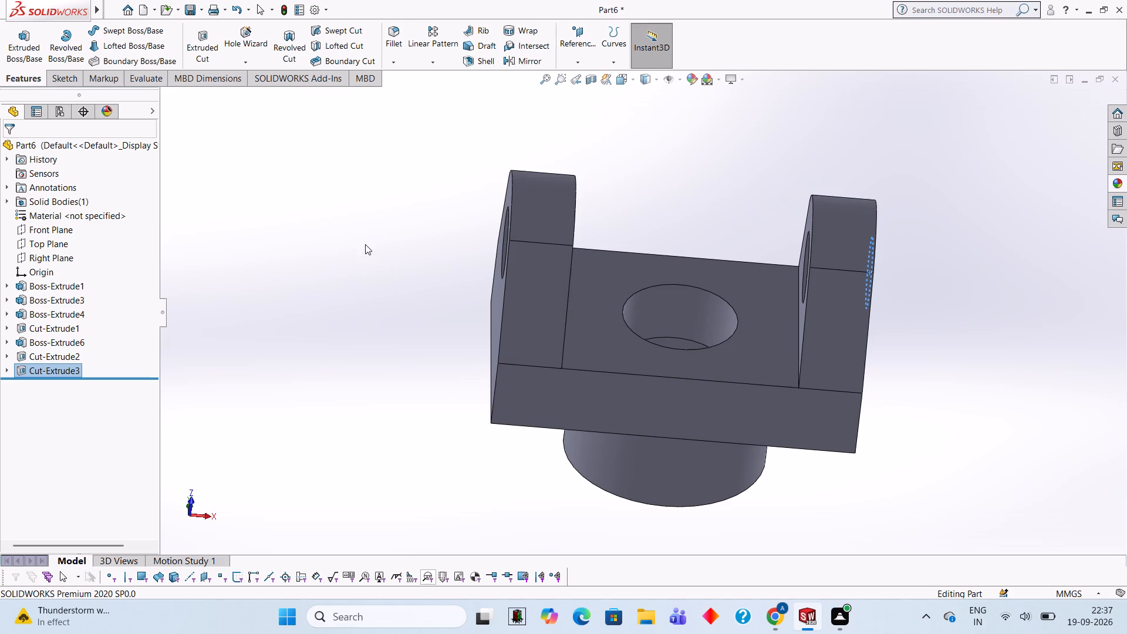
Examine the bracket from several angles, checking the lugs with their holes, the central hole and the back boss.
middle_drag(346, 269, 333, 223)
middle_drag(361, 281, 370, 286)
scroll(362, 281, down, 1)
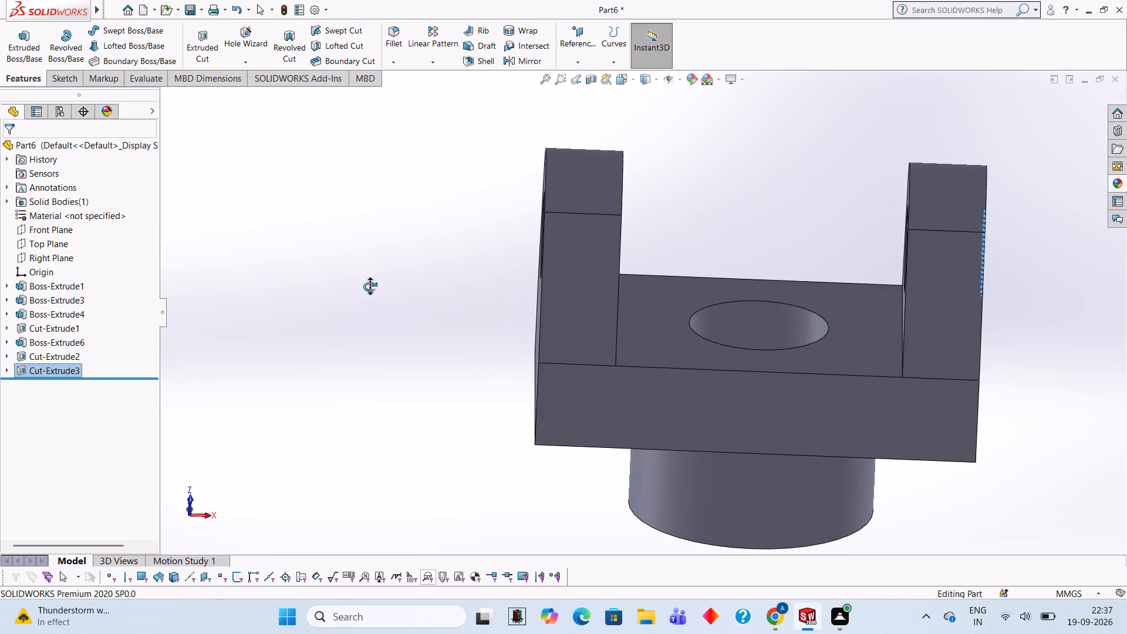
middle_drag(370, 286, 397, 220)
scroll(397, 220, up, 1)
middle_drag(397, 224, 426, 349)
scroll(397, 224, down, 1)
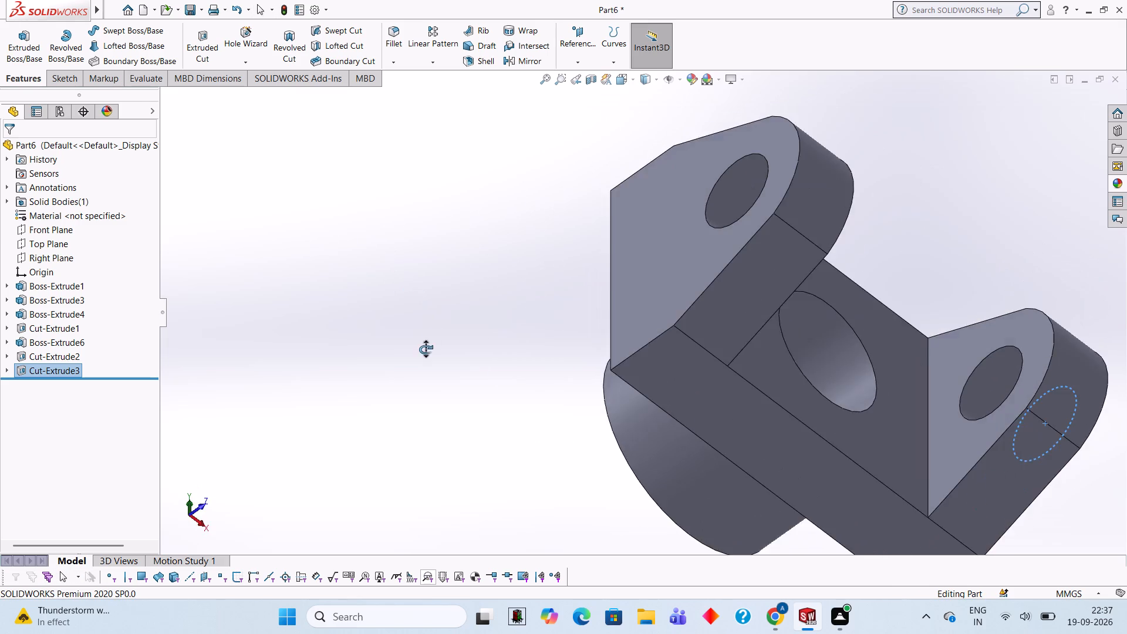
middle_drag(426, 349, 401, 296)
scroll(401, 296, down, 2)
scroll(389, 302, up, 5)
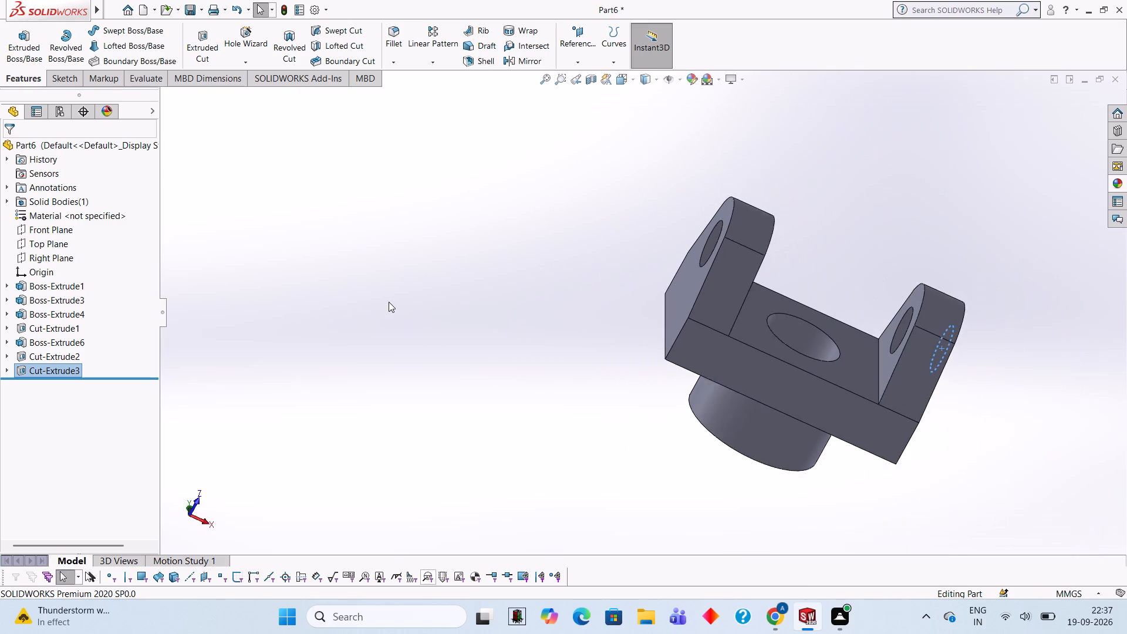
scroll(389, 302, up, 1)
middle_drag(424, 226, 455, 339)
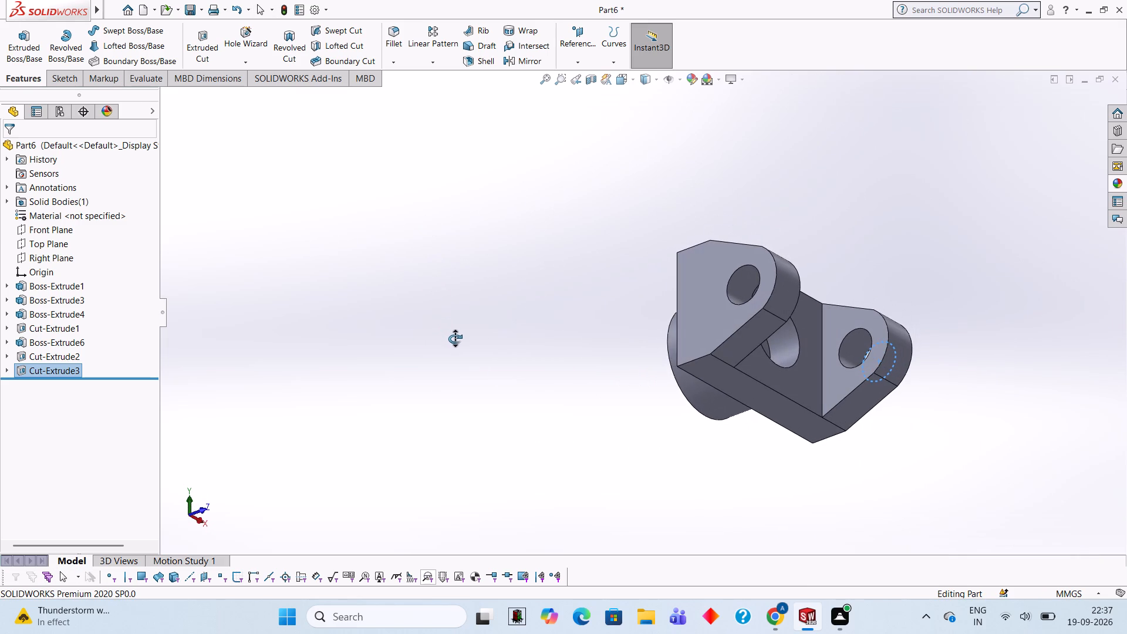
middle_drag(455, 339, 442, 316)
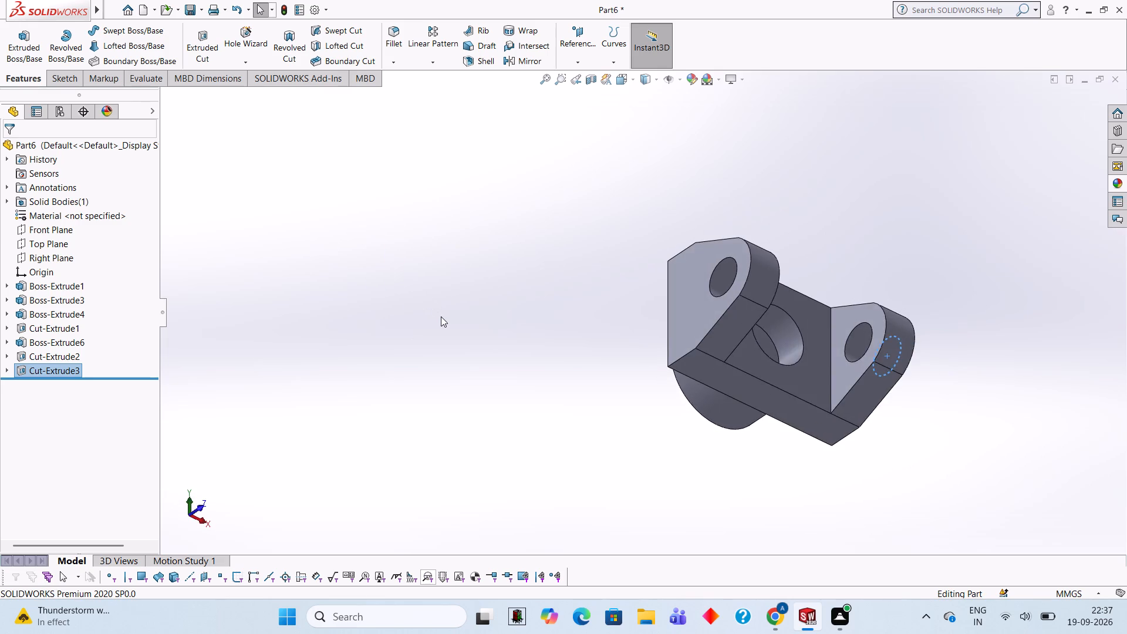
scroll(441, 316, up, 2)
middle_drag(516, 292, 484, 222)
middle_drag(407, 313, 377, 259)
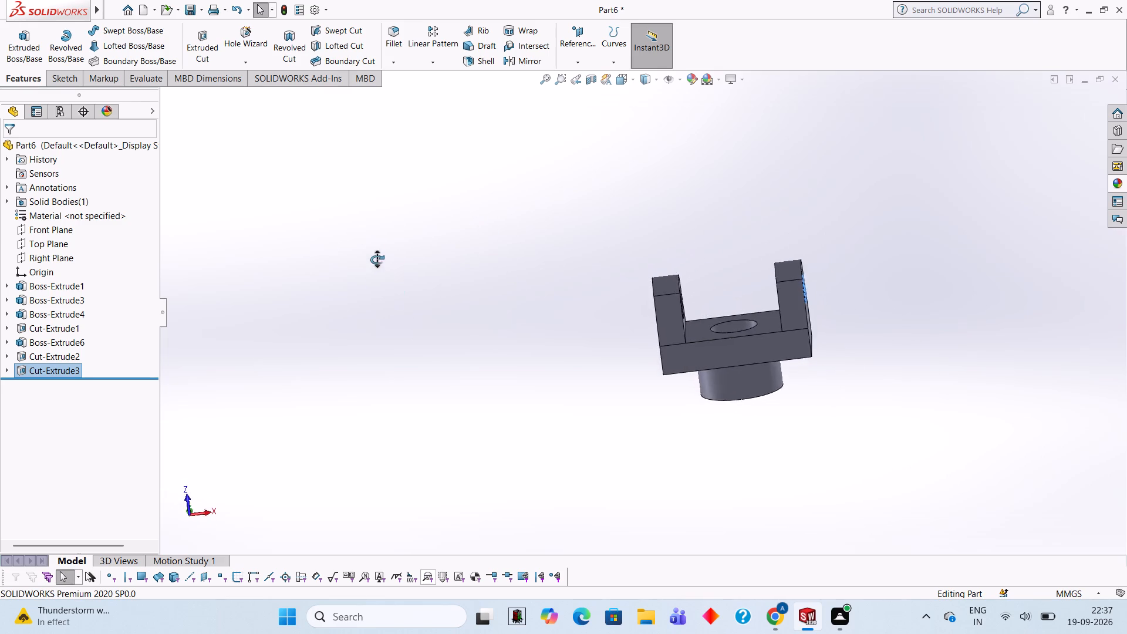
middle_drag(377, 259, 424, 338)
scroll(420, 345, up, 3)
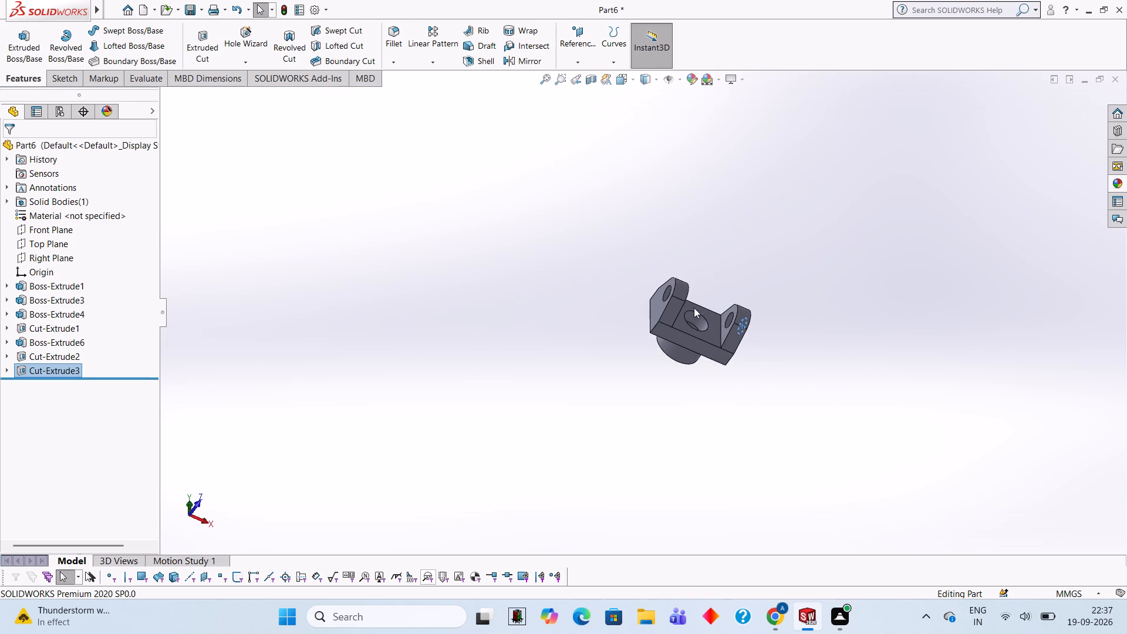
scroll(782, 324, down, 2)
scroll(799, 319, up, 1)
scroll(778, 322, down, 1)
scroll(578, 319, down, 2)
scroll(379, 203, down, 1)
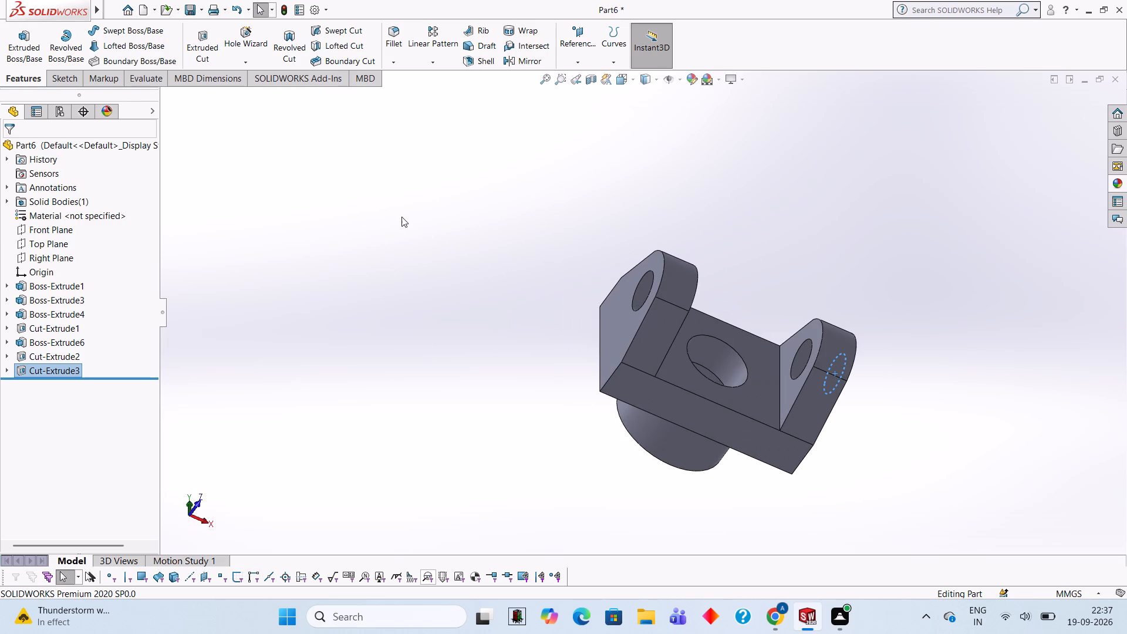
Apply the Yellow solid appearance to the bracket's entire body.
click(1121, 182)
scroll(1000, 436, down, 4)
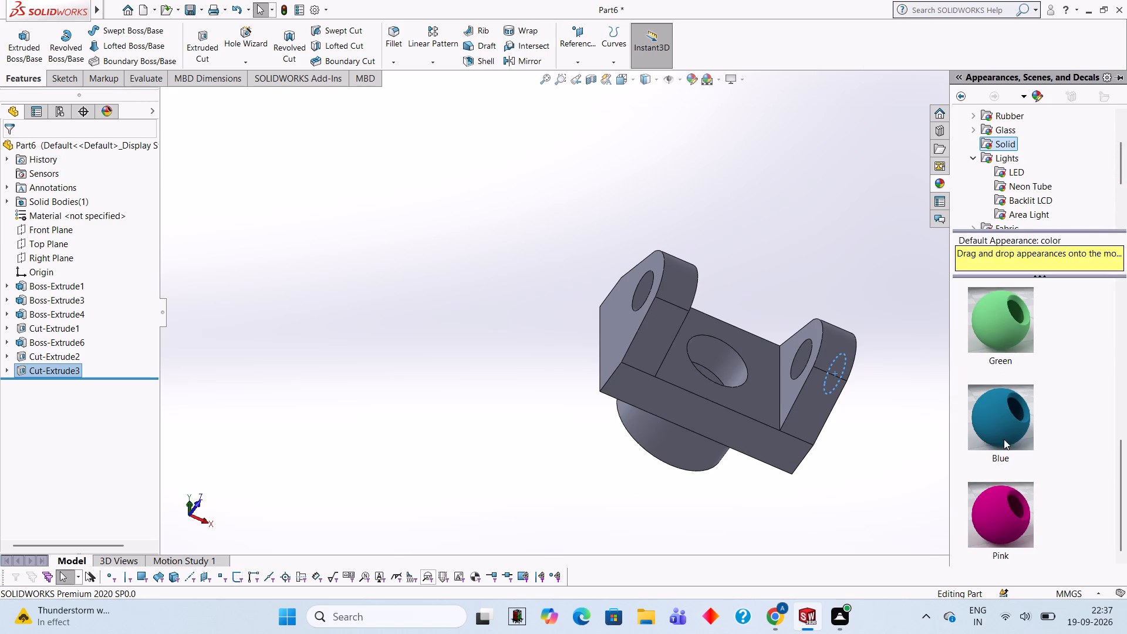
scroll(1004, 432, up, 4)
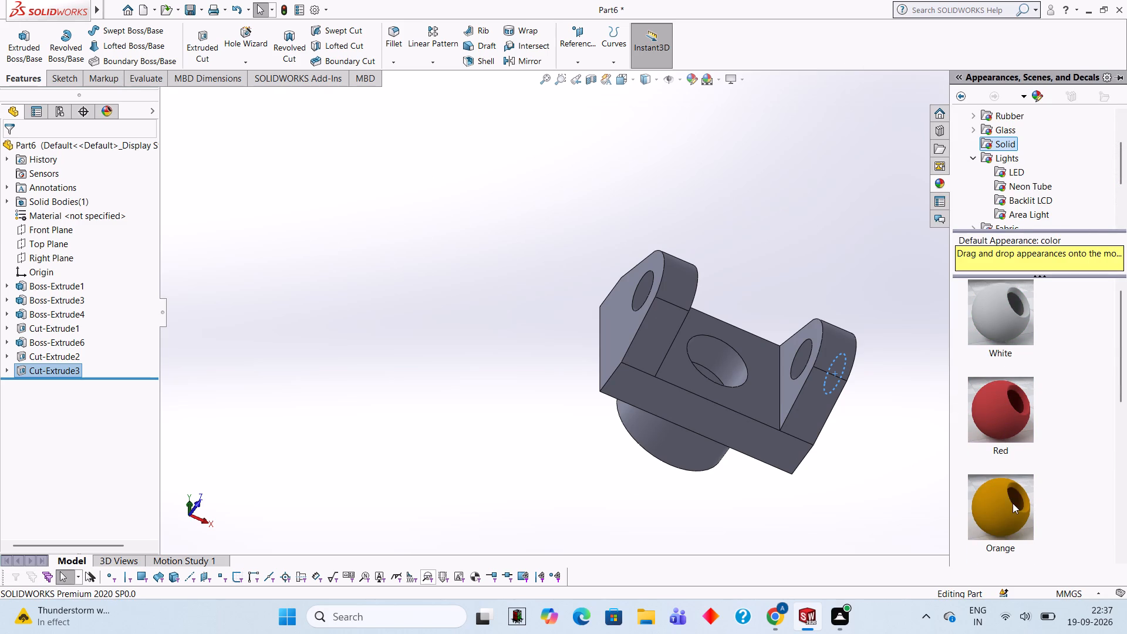
scroll(1014, 503, down, 1)
drag(1003, 464, 745, 375)
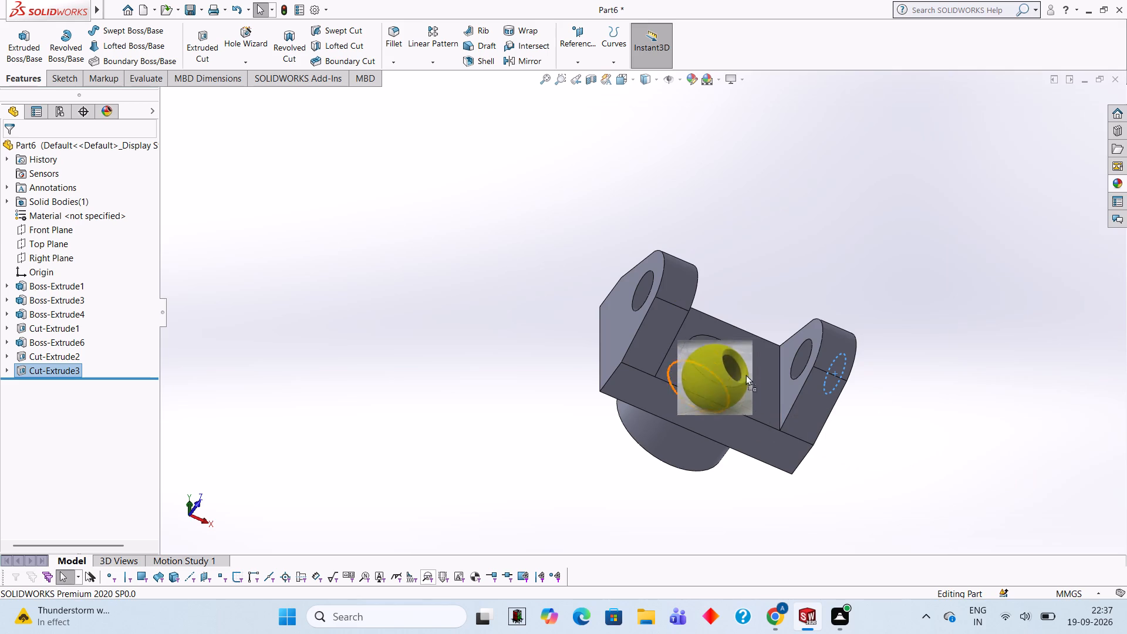
drag(745, 375, 753, 375)
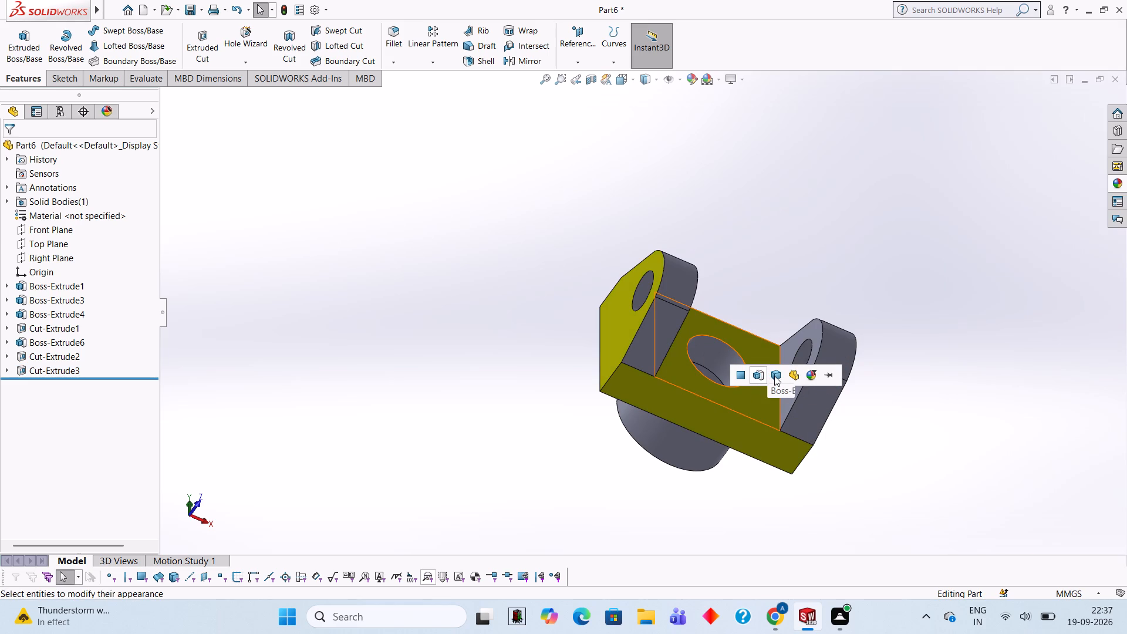
click(774, 376)
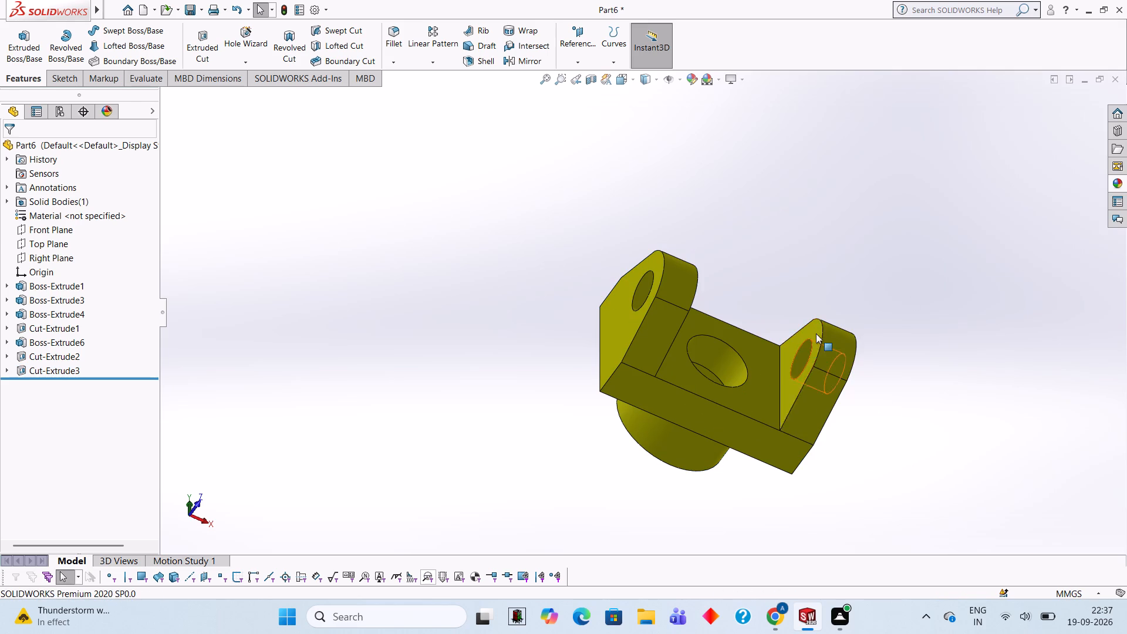
Apply the Blue solid appearance to the 40 mm hole cut in the middle of the block.
scroll(816, 333, down, 1)
click(1124, 180)
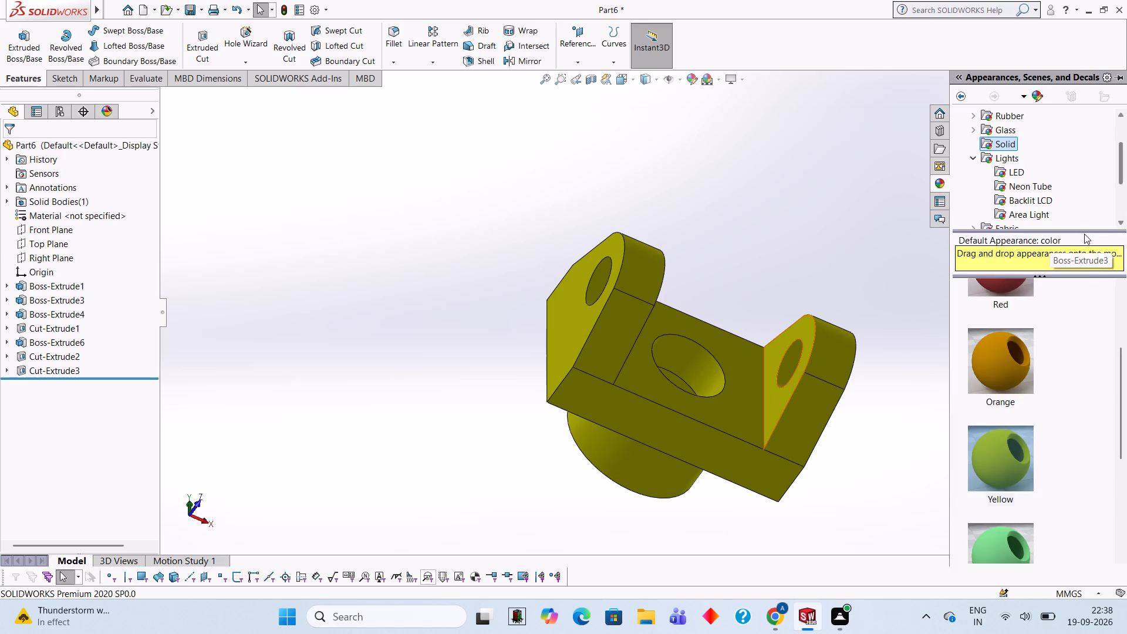
scroll(994, 506, down, 2)
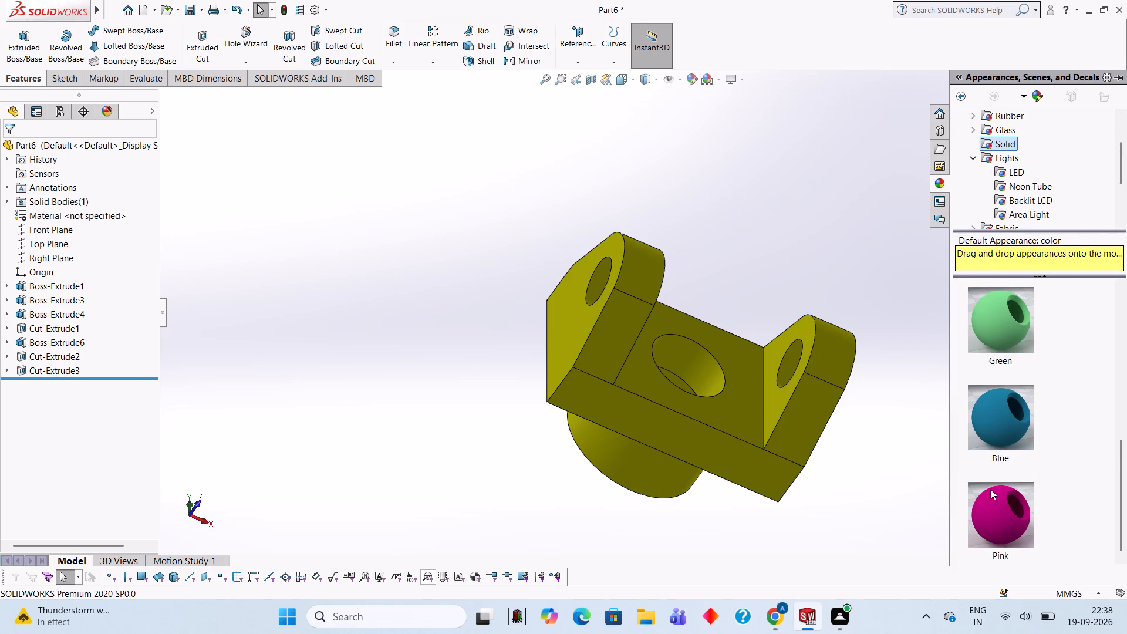
drag(988, 416, 688, 370)
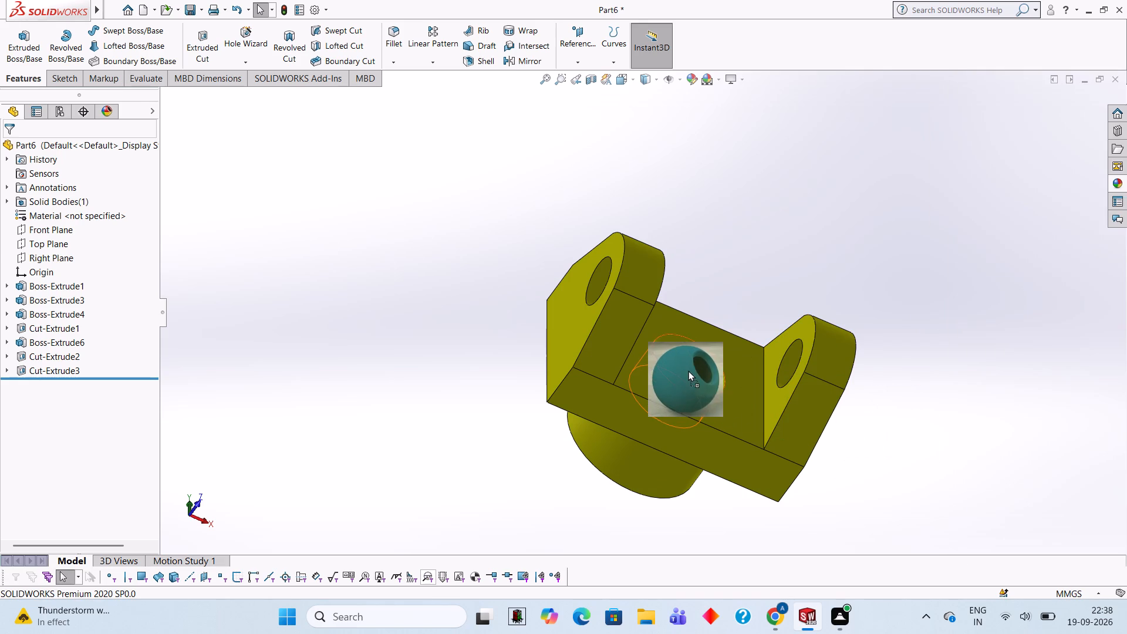
drag(688, 370, 690, 370)
click(690, 370)
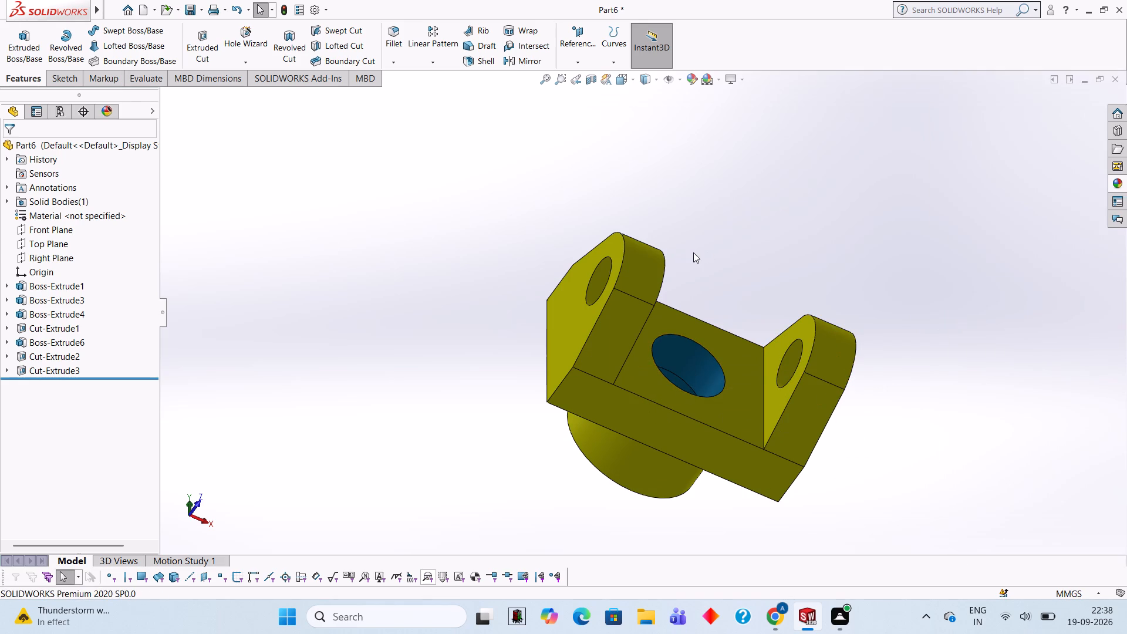
Apply the Blue solid appearance to the 25 mm hole cuts in both lugs.
middle_drag(670, 222, 715, 296)
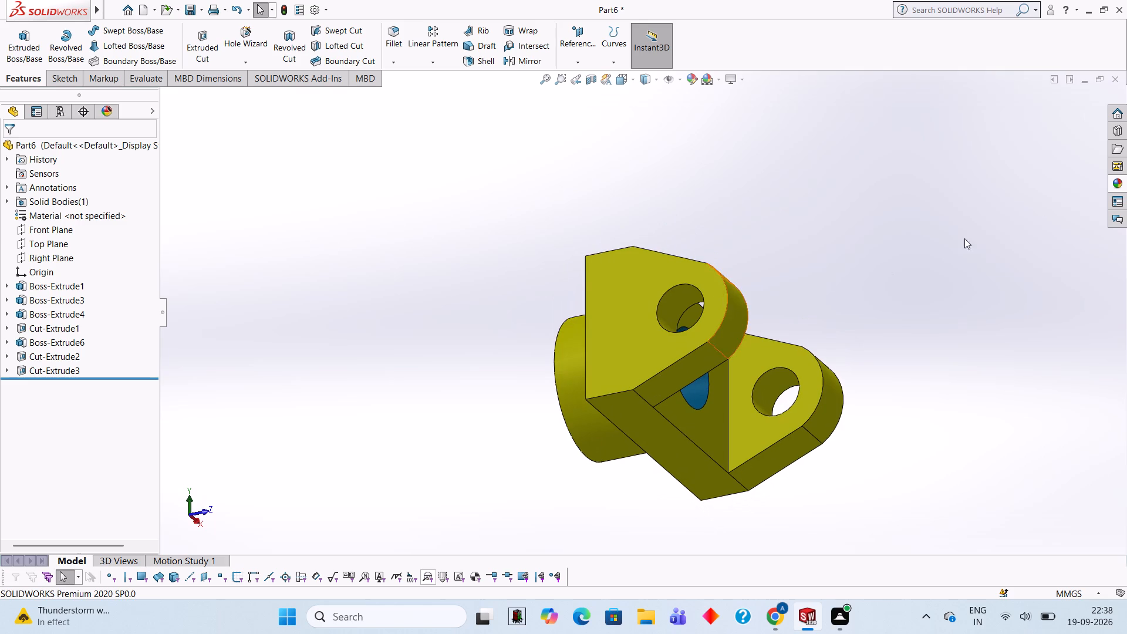
click(1124, 182)
drag(1019, 427, 971, 426)
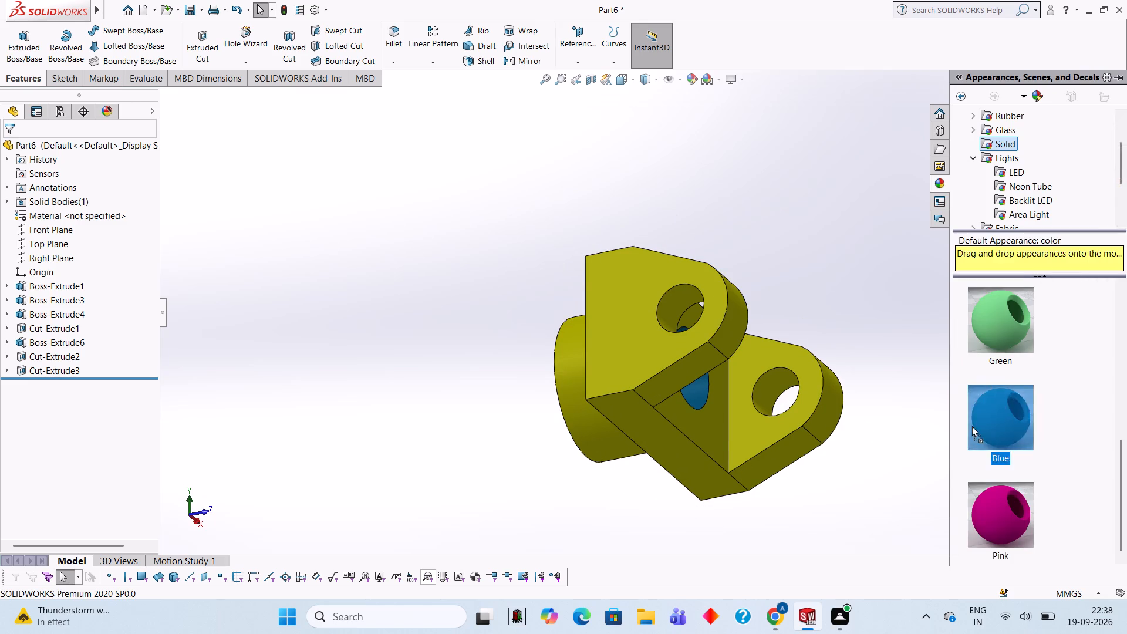
drag(971, 426, 684, 309)
click(684, 309)
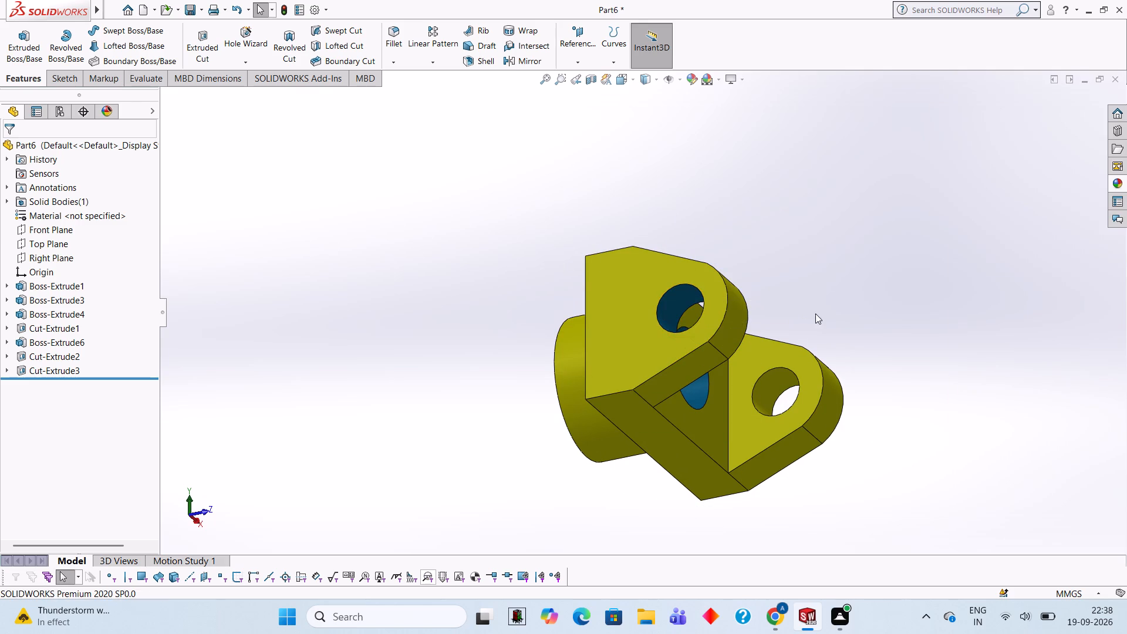
middle_drag(853, 305, 633, 359)
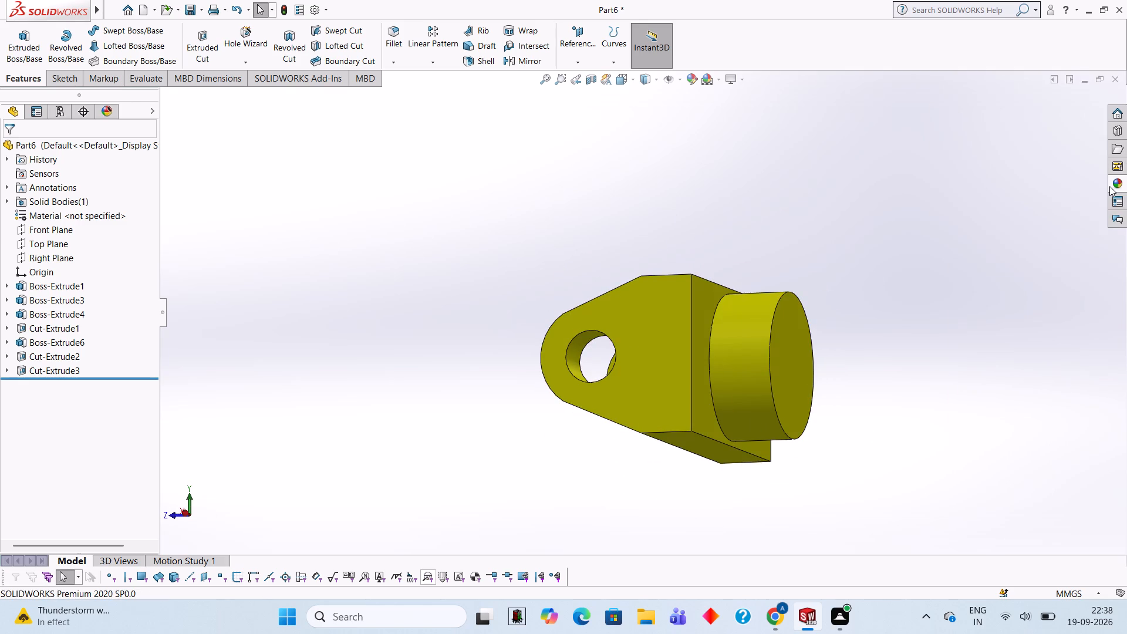
click(1113, 183)
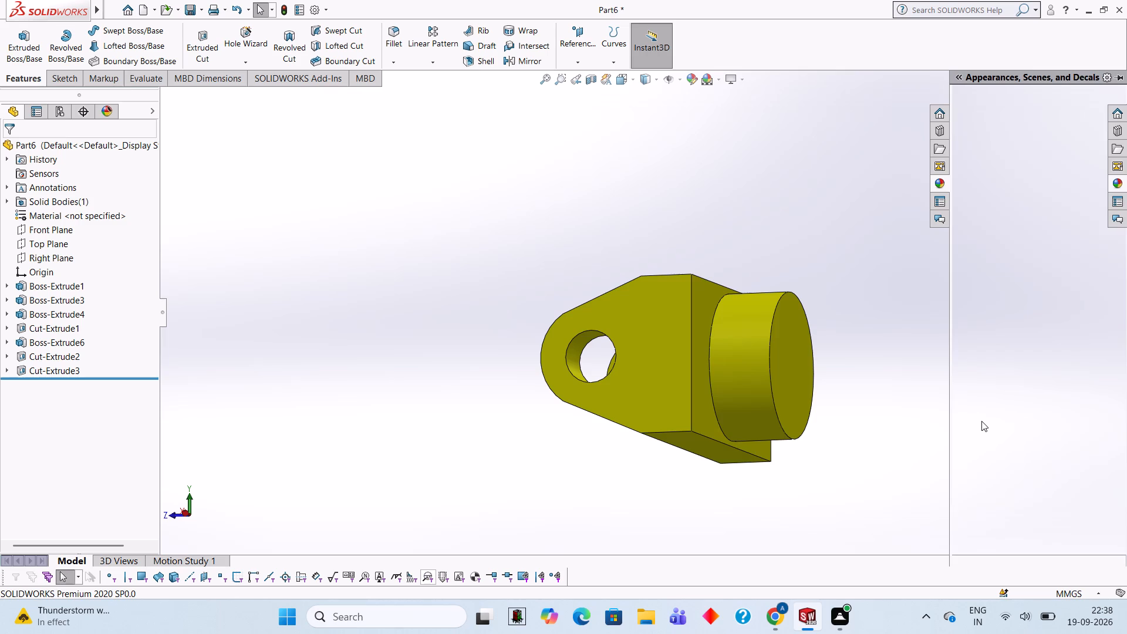
drag(983, 420, 573, 339)
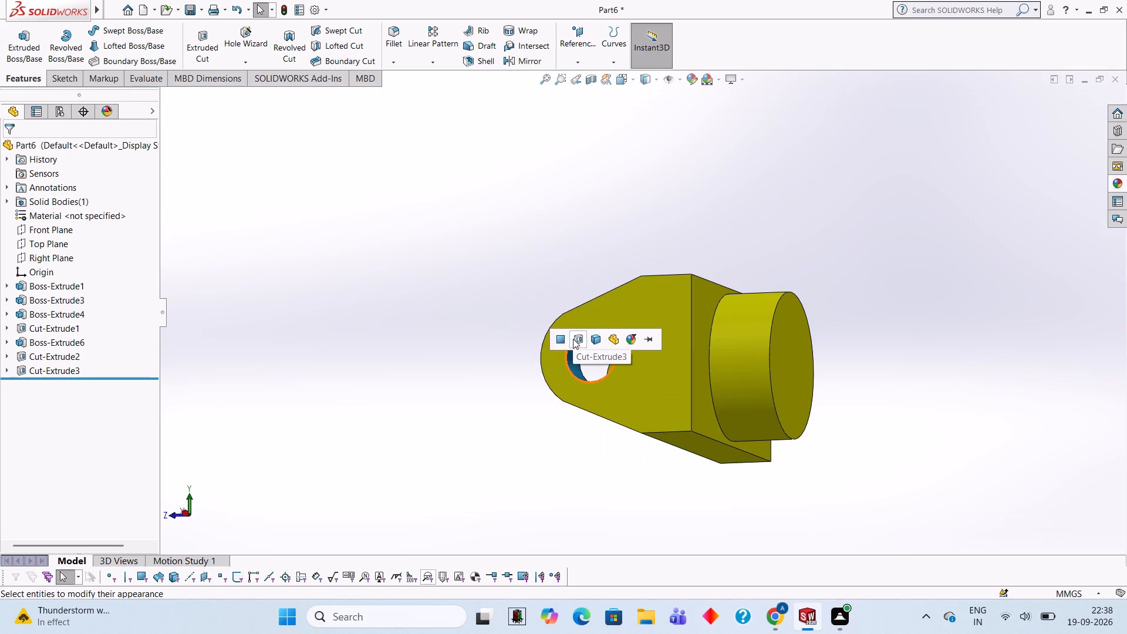
click(573, 339)
Apply the Pink solid appearance to the round boss feature on the back of the block.
middle_drag(663, 190, 759, 235)
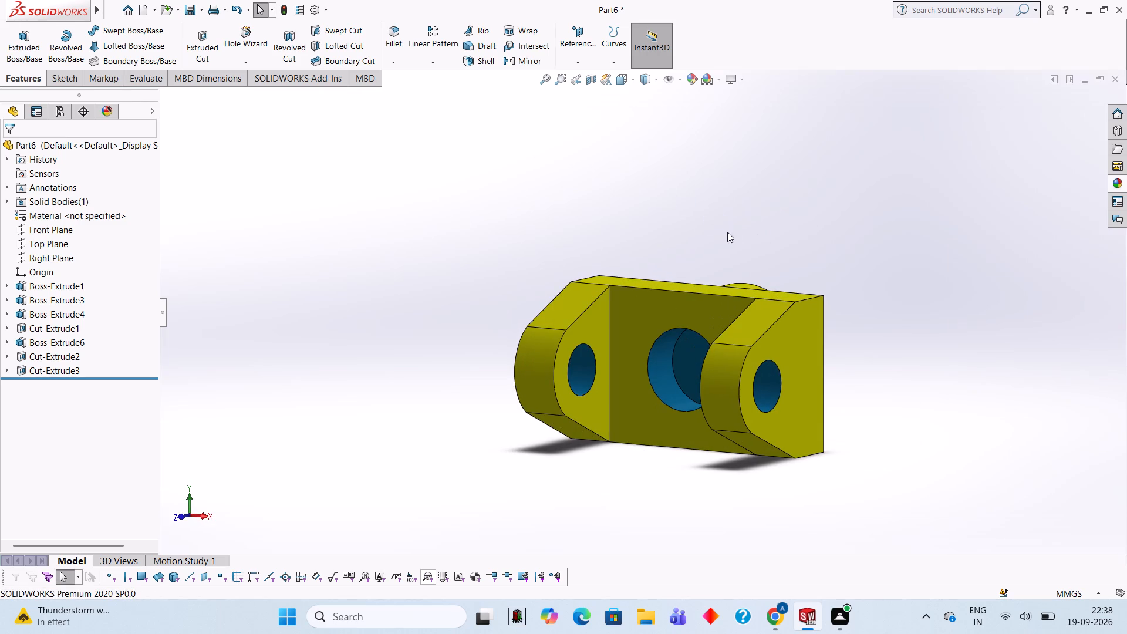
middle_drag(719, 251, 529, 258)
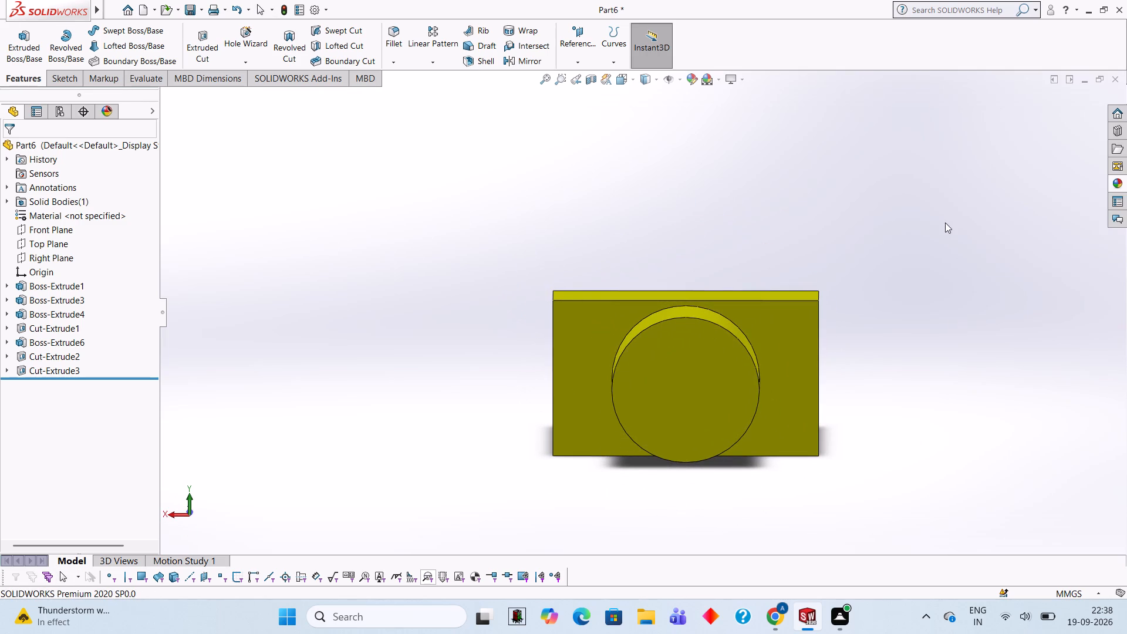
click(1124, 186)
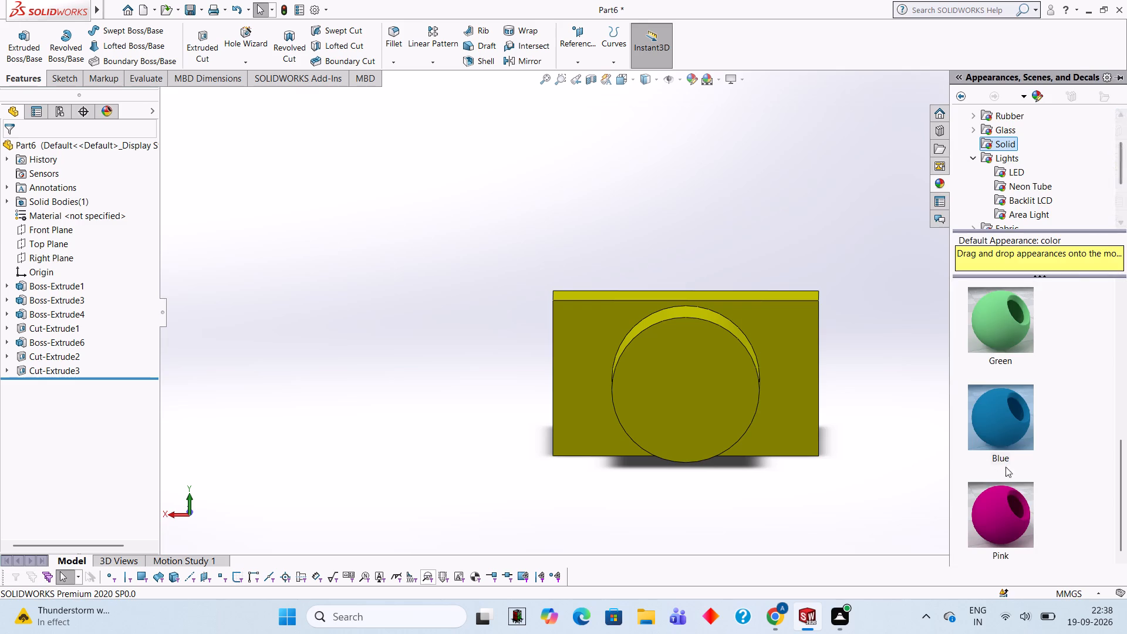
drag(1021, 521, 755, 387)
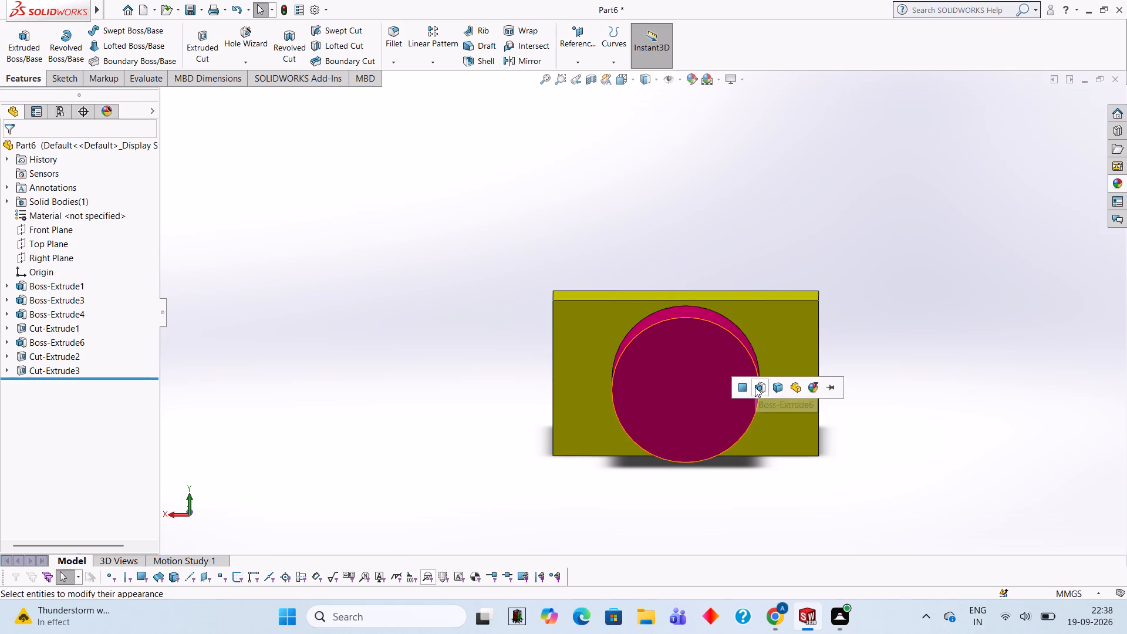
click(755, 387)
Examine the coloured bracket from all sides, checking the appearances on the body, the holes and the back boss.
middle_drag(745, 192, 939, 394)
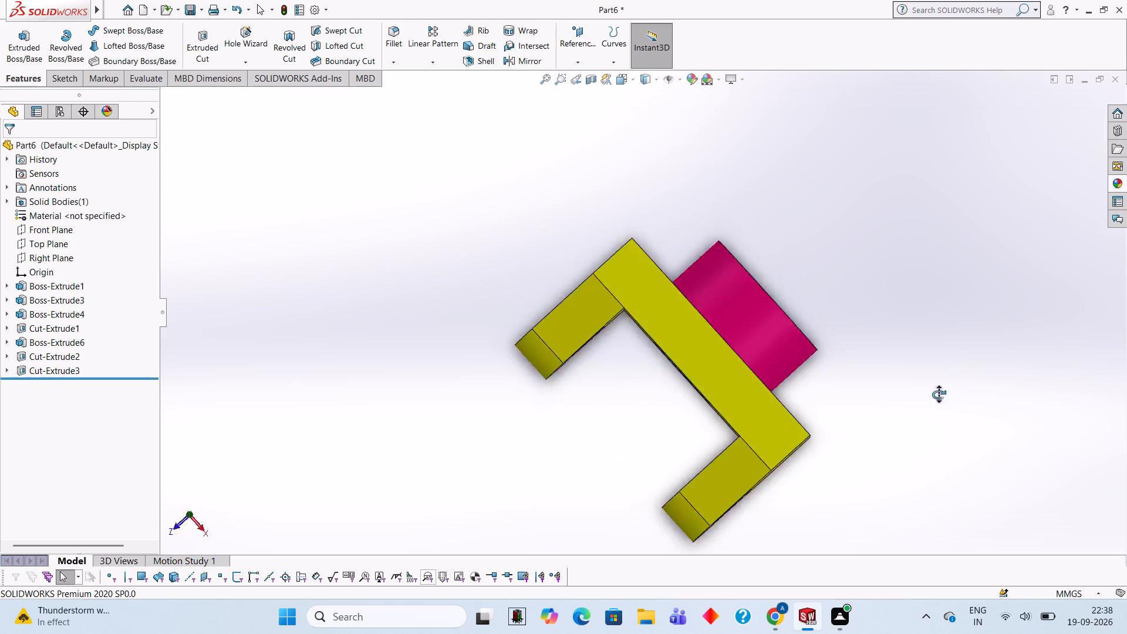
middle_drag(939, 394, 902, 227)
middle_drag(788, 448, 835, 247)
middle_drag(756, 503, 835, 191)
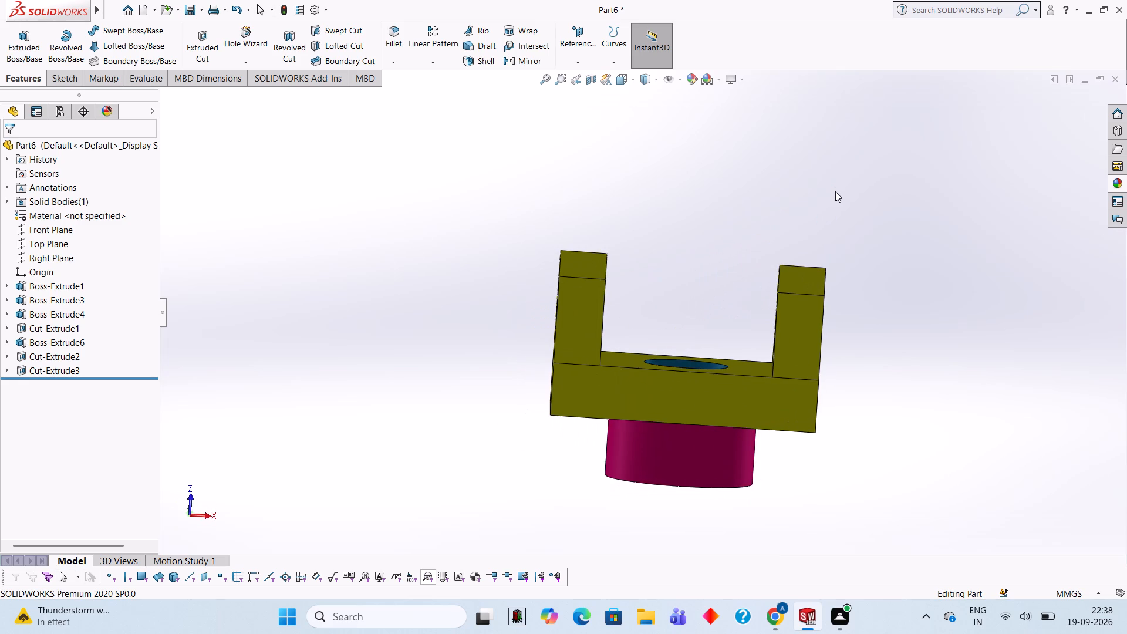
scroll(740, 238, down, 2)
scroll(740, 238, up, 3)
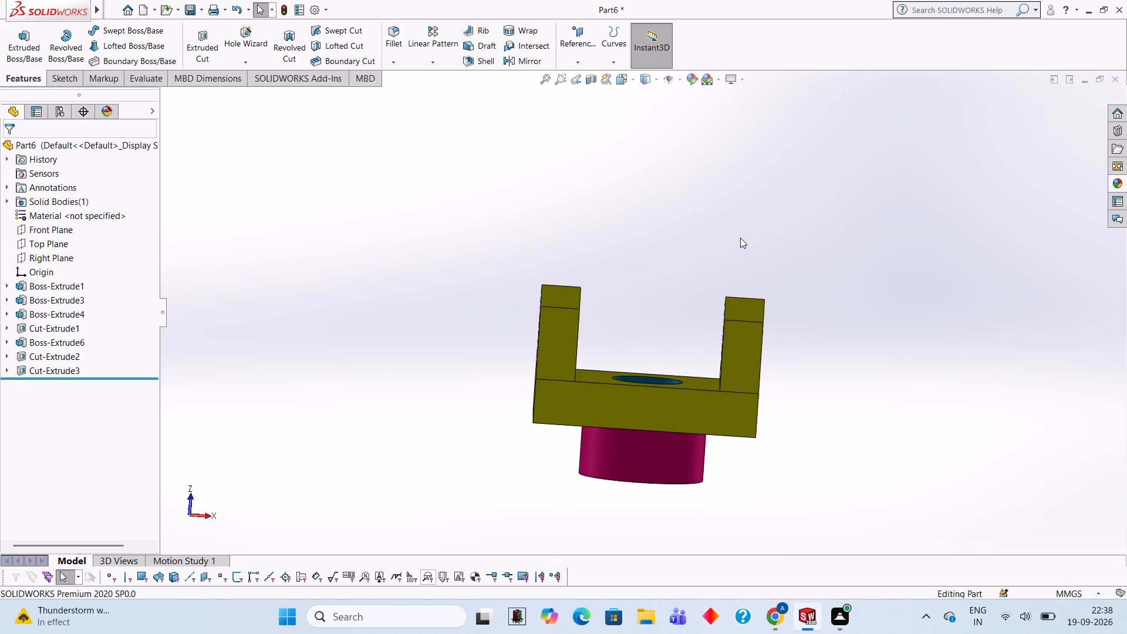
middle_drag(740, 238, 730, 382)
scroll(730, 382, up, 1)
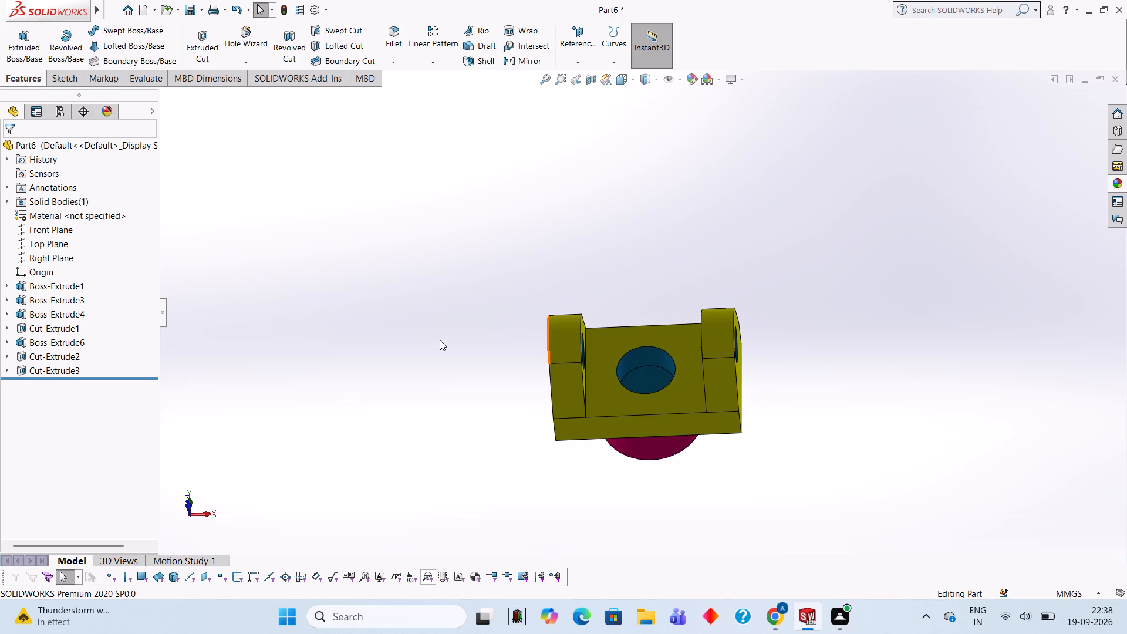
middle_drag(440, 340, 472, 336)
middle_drag(472, 336, 482, 342)
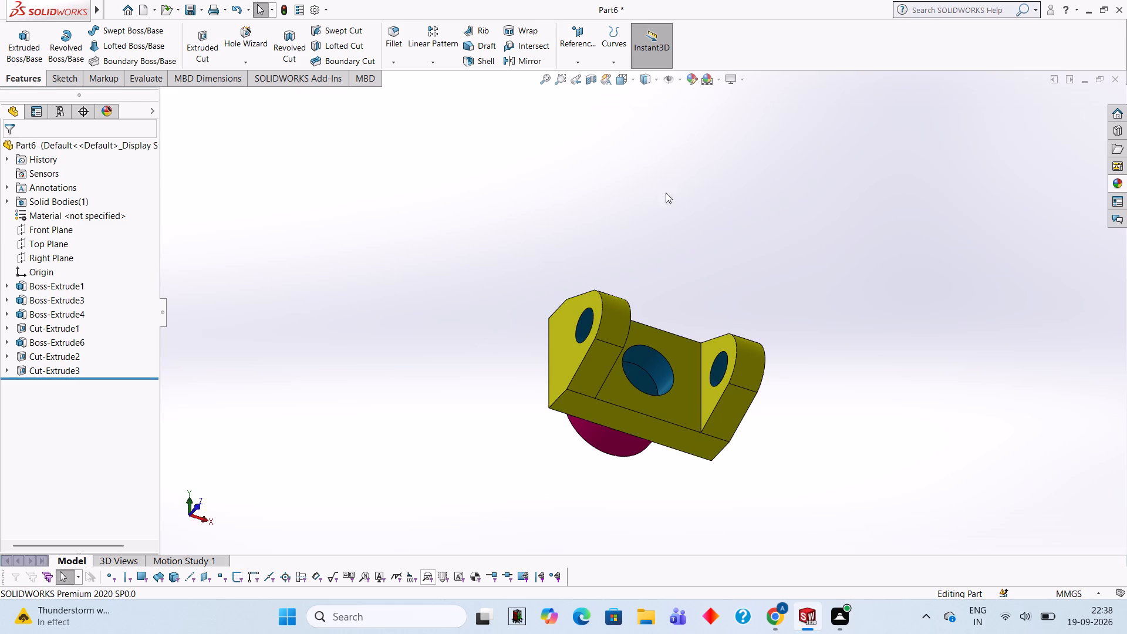
middle_drag(643, 458, 664, 356)
scroll(664, 356, up, 1)
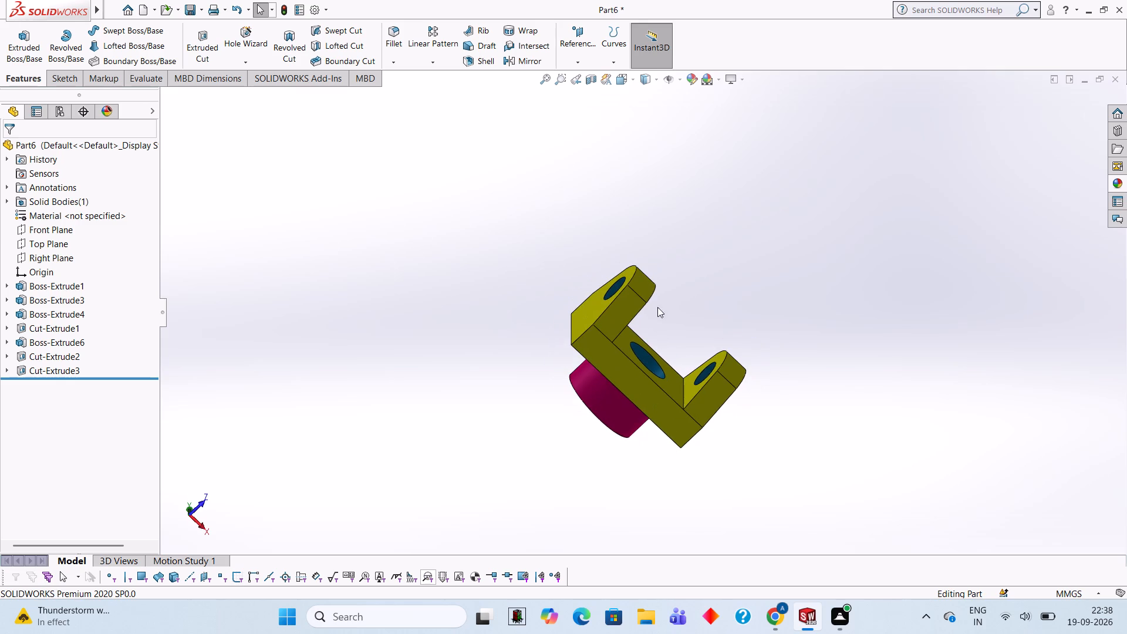
middle_drag(743, 248, 664, 444)
scroll(714, 266, up, 1)
scroll(708, 259, down, 2)
scroll(697, 258, up, 1)
middle_drag(697, 258, 560, 299)
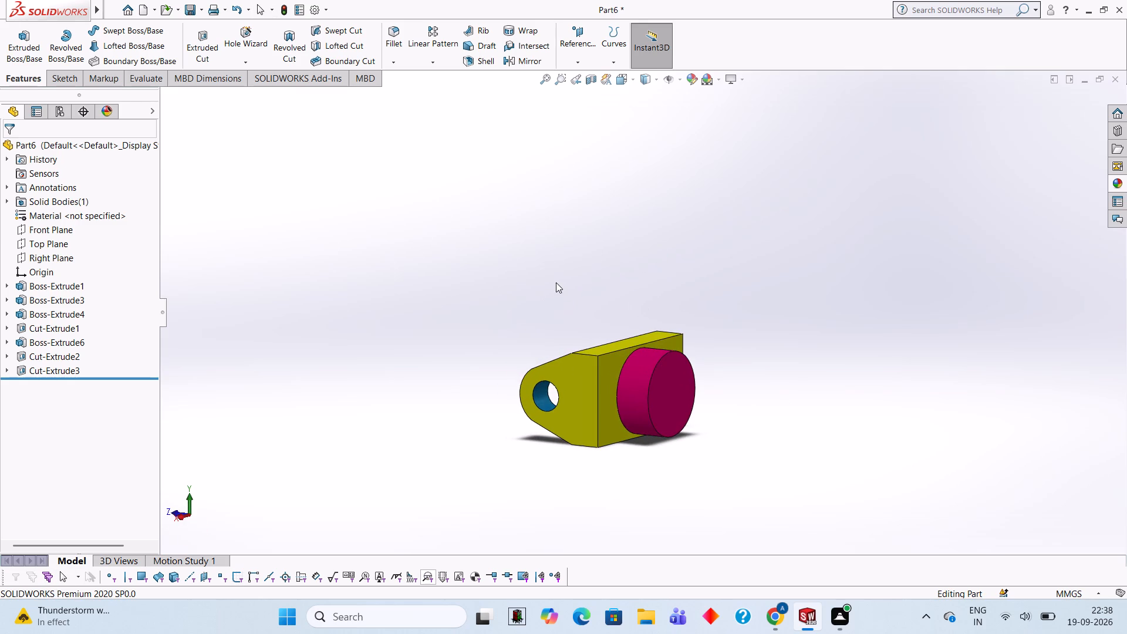
Examine the coloured bracket from the front, back, sides and underside, checking the lugs, the hole cuts and the round back boss.
middle_drag(445, 308, 707, 417)
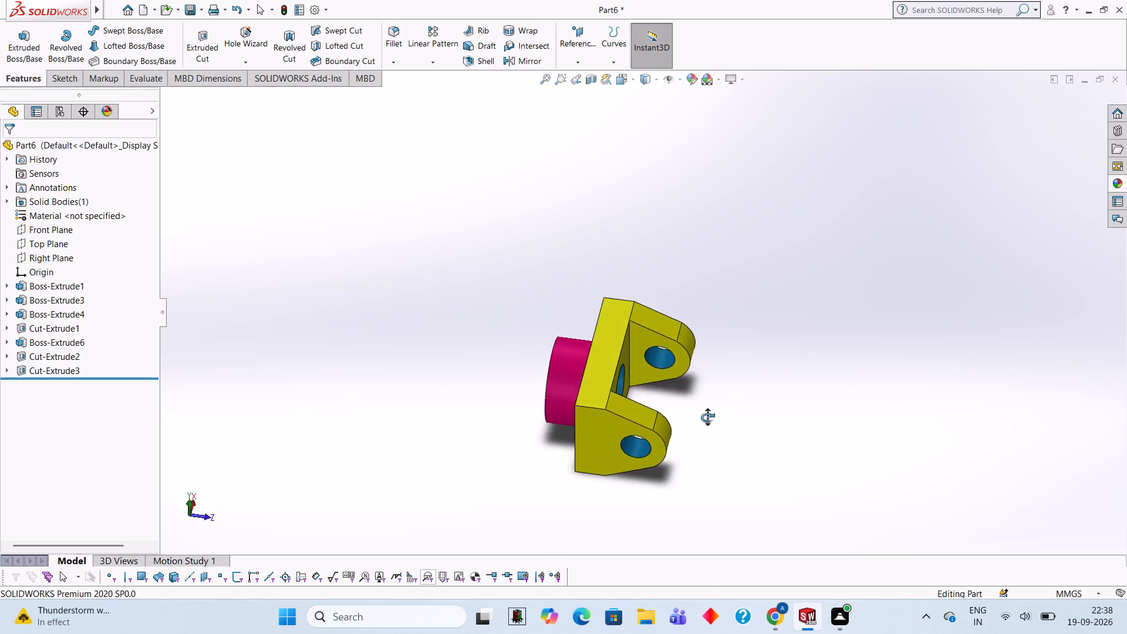
middle_drag(707, 417, 589, 421)
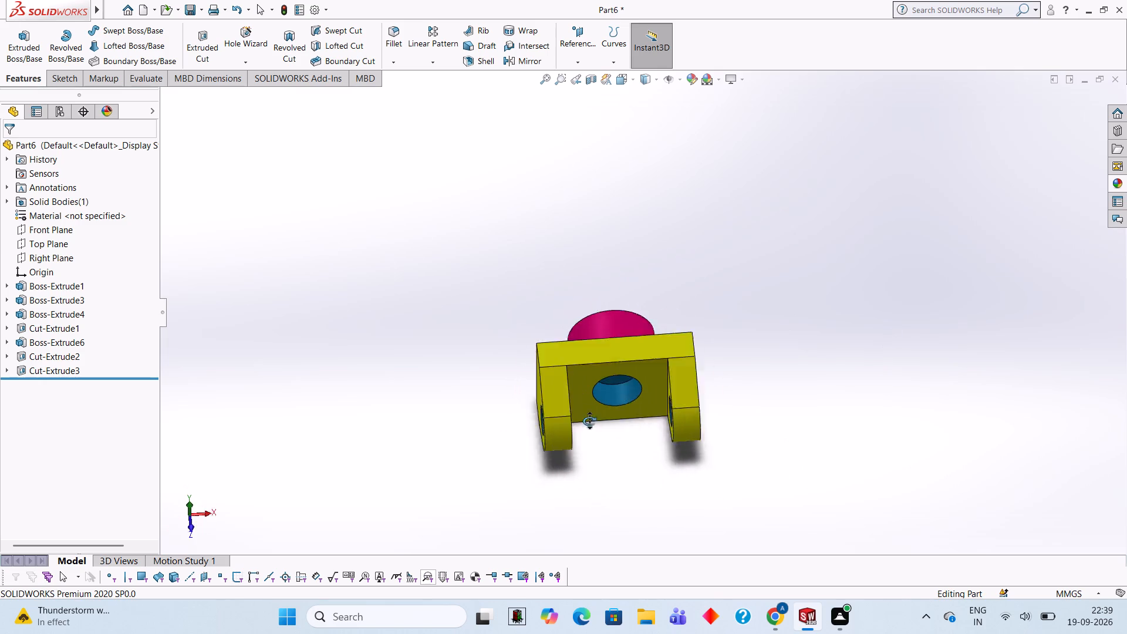
middle_drag(589, 421, 816, 377)
scroll(596, 221, down, 1)
middle_drag(599, 223, 615, 336)
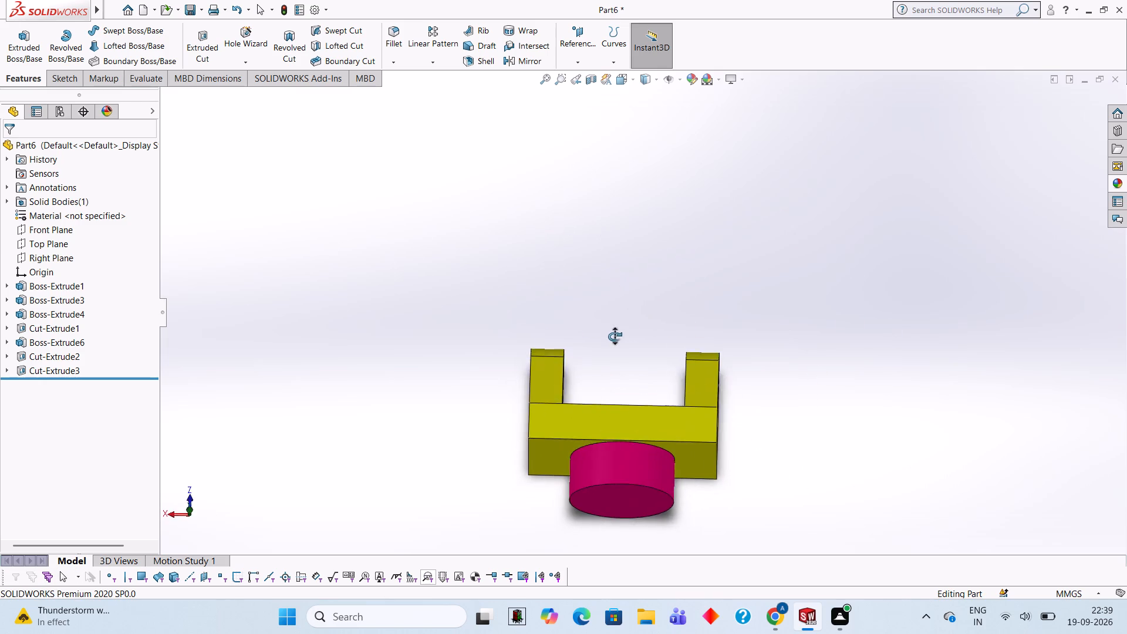
middle_drag(615, 336, 619, 342)
middle_drag(593, 261, 652, 249)
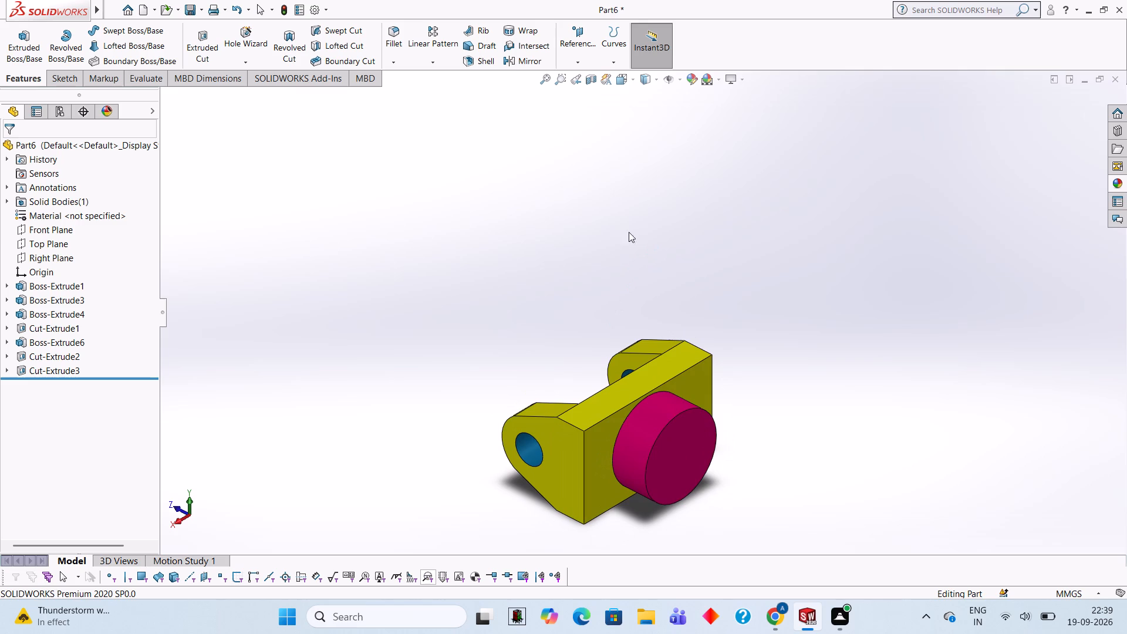
middle_drag(422, 417, 647, 266)
middle_drag(536, 337, 530, 253)
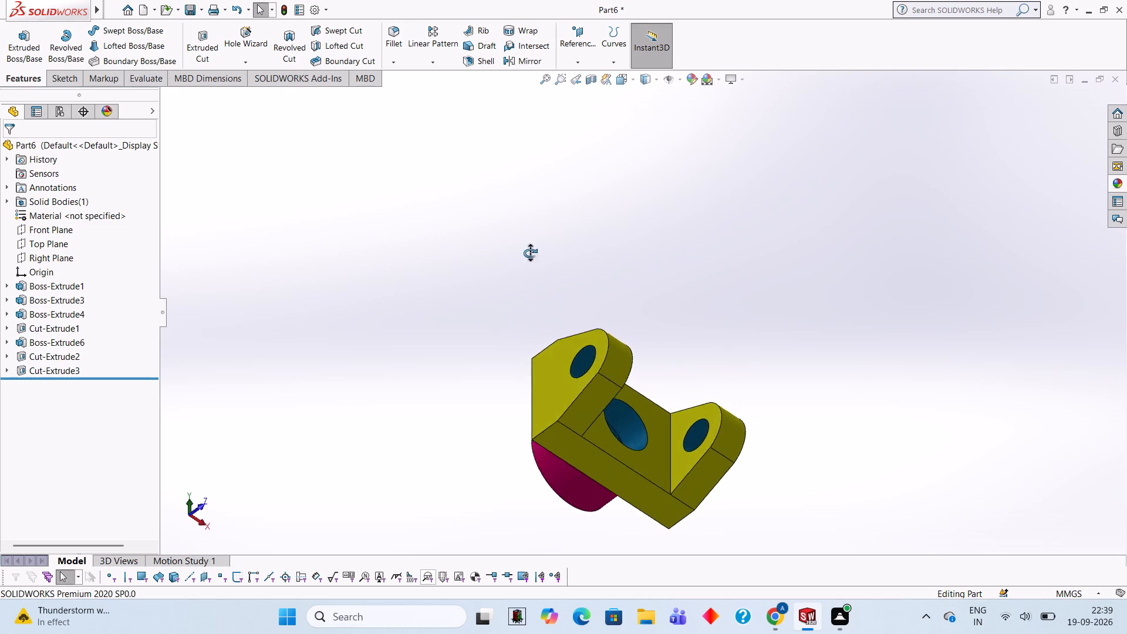
middle_drag(530, 253, 503, 281)
middle_drag(453, 326, 505, 311)
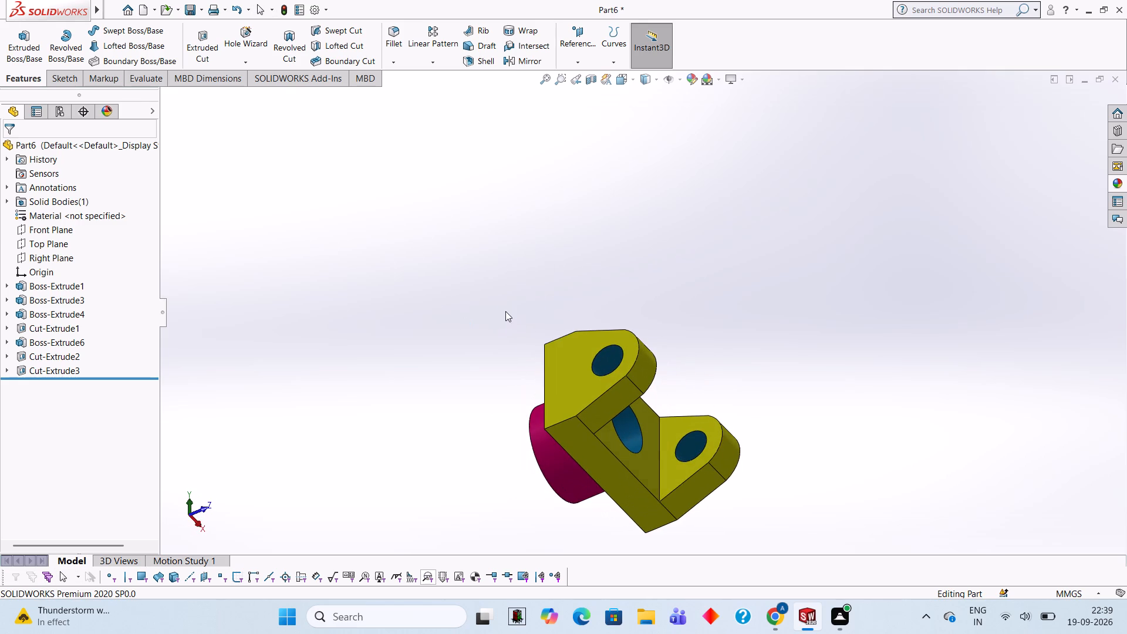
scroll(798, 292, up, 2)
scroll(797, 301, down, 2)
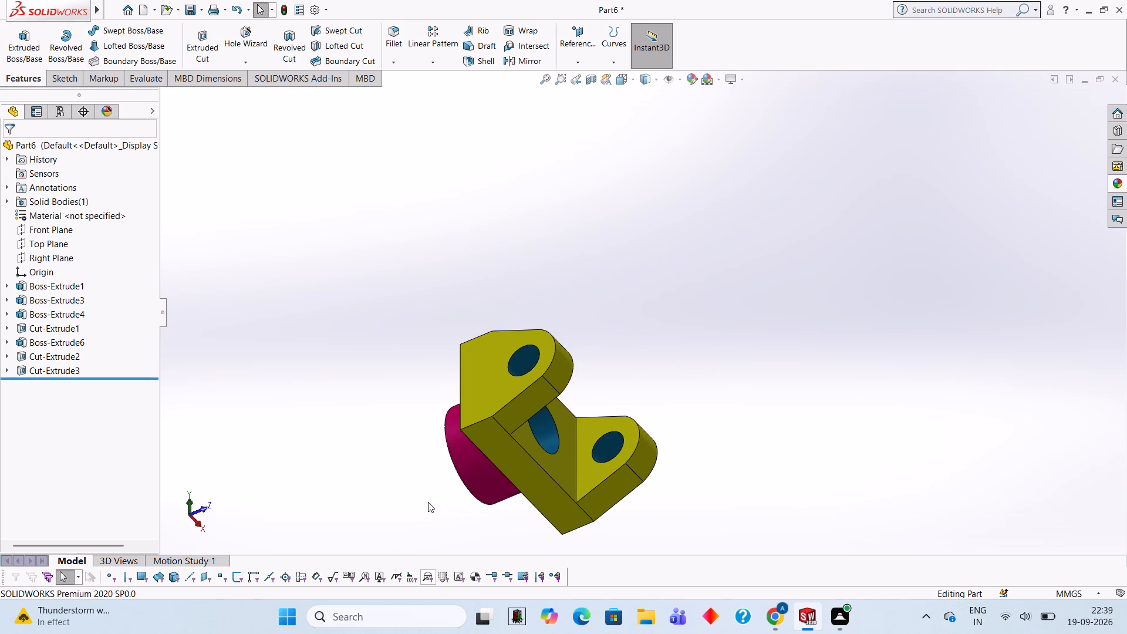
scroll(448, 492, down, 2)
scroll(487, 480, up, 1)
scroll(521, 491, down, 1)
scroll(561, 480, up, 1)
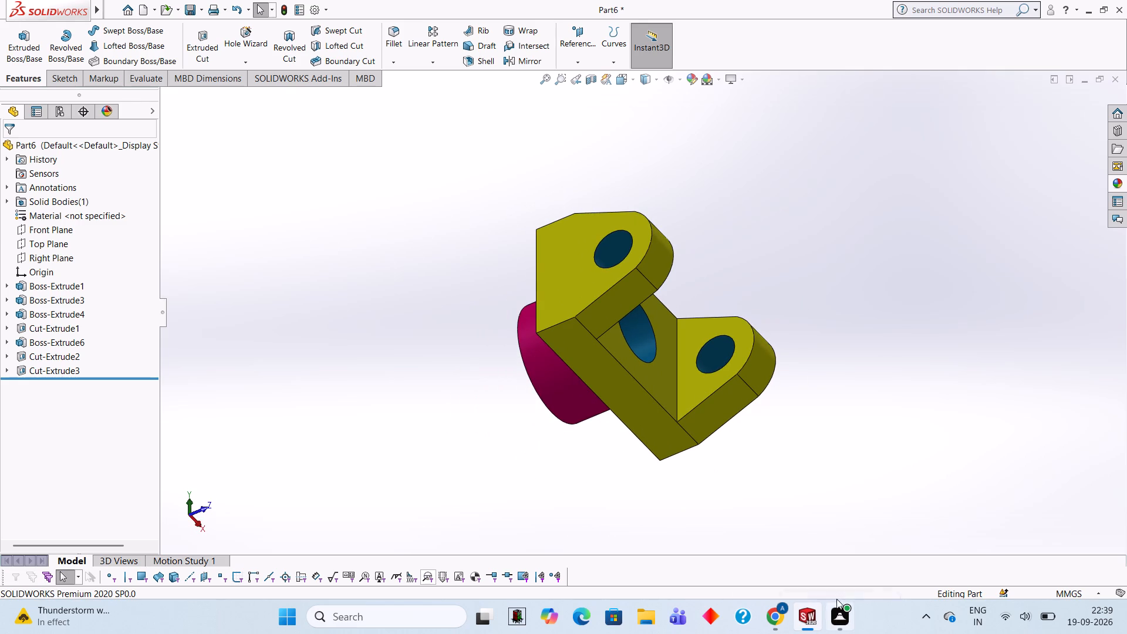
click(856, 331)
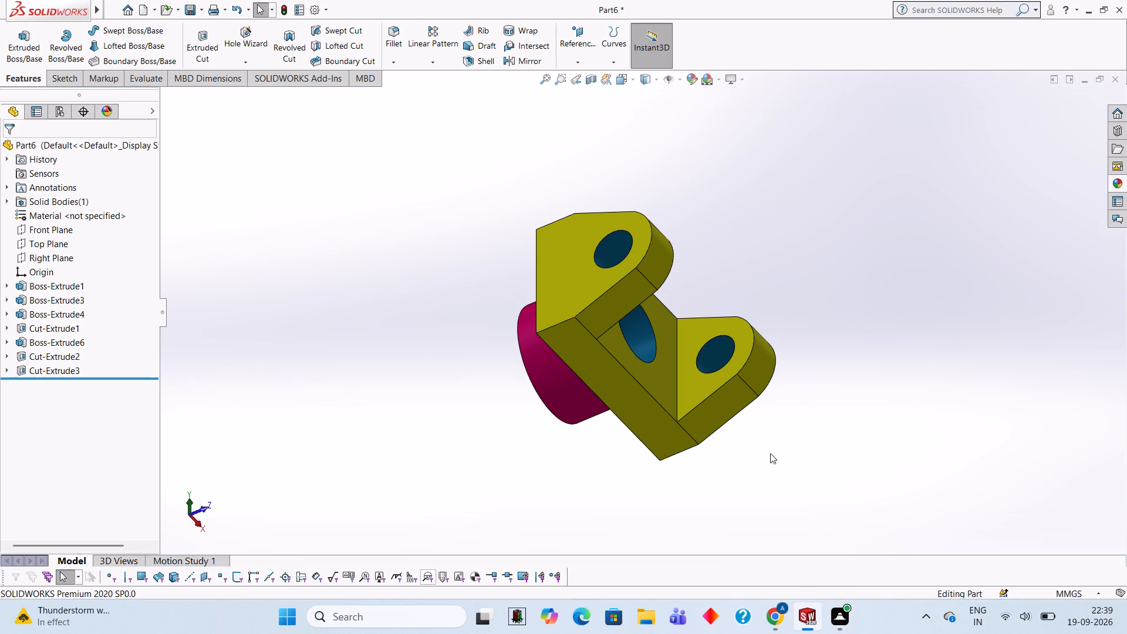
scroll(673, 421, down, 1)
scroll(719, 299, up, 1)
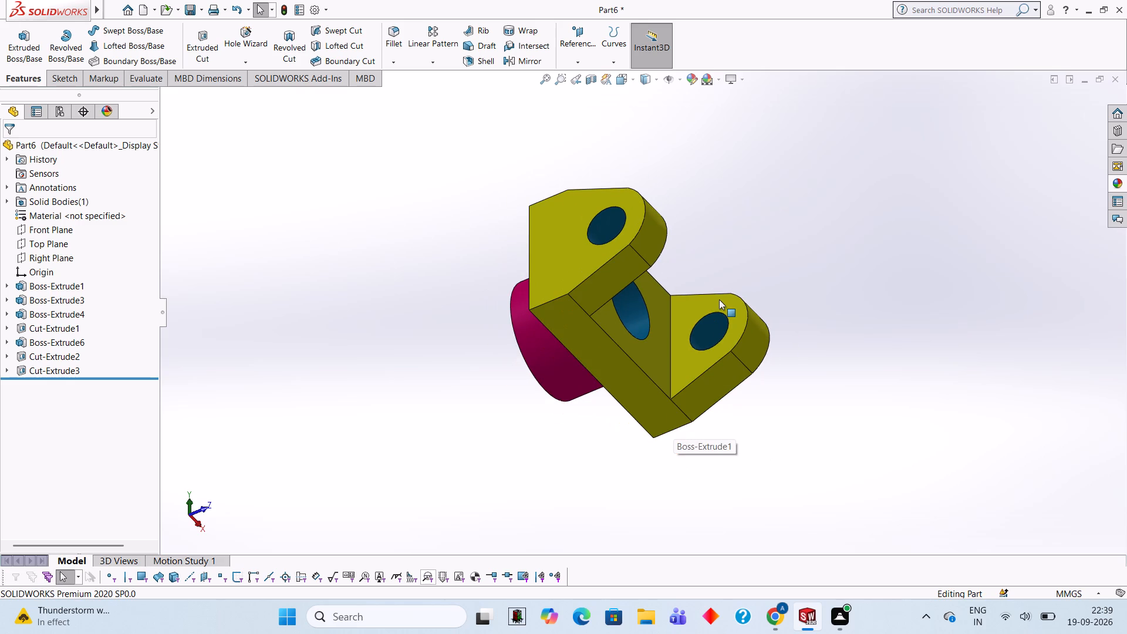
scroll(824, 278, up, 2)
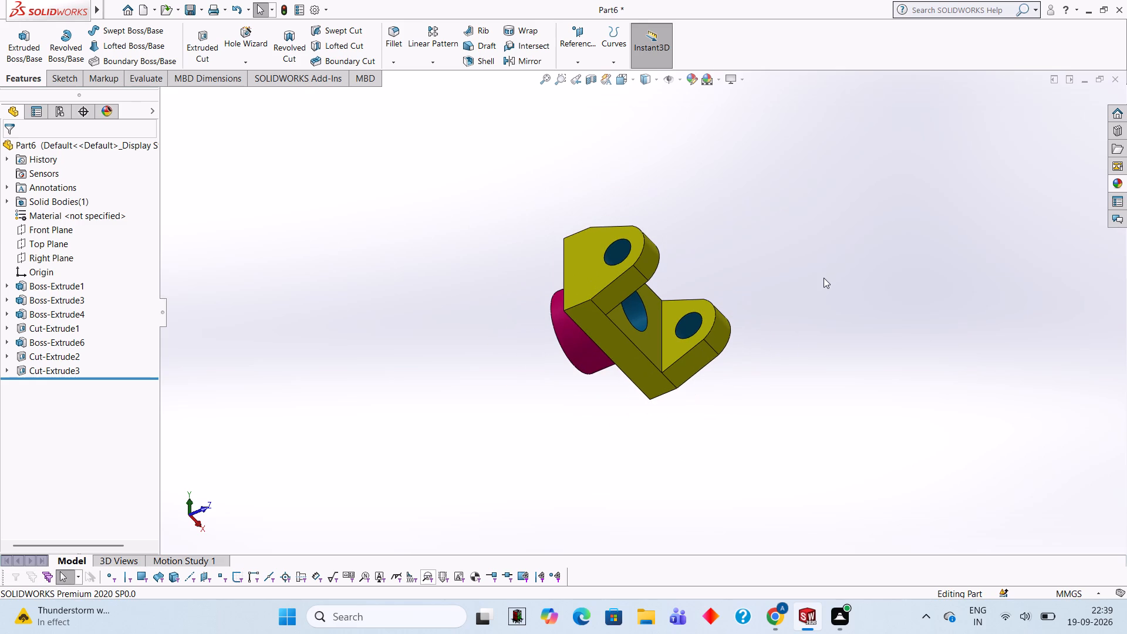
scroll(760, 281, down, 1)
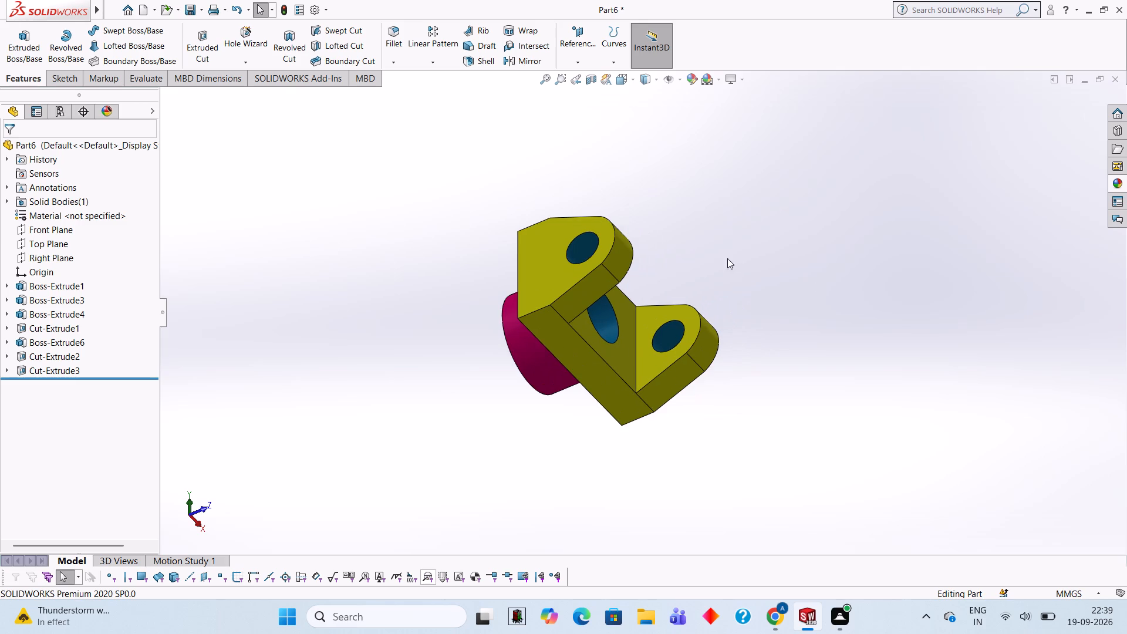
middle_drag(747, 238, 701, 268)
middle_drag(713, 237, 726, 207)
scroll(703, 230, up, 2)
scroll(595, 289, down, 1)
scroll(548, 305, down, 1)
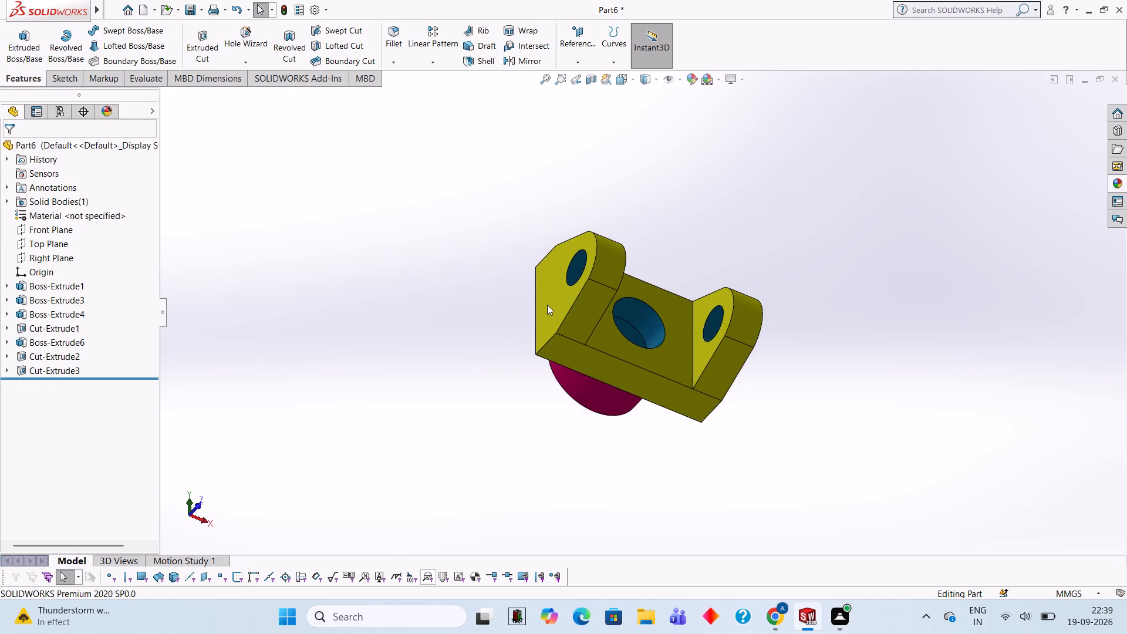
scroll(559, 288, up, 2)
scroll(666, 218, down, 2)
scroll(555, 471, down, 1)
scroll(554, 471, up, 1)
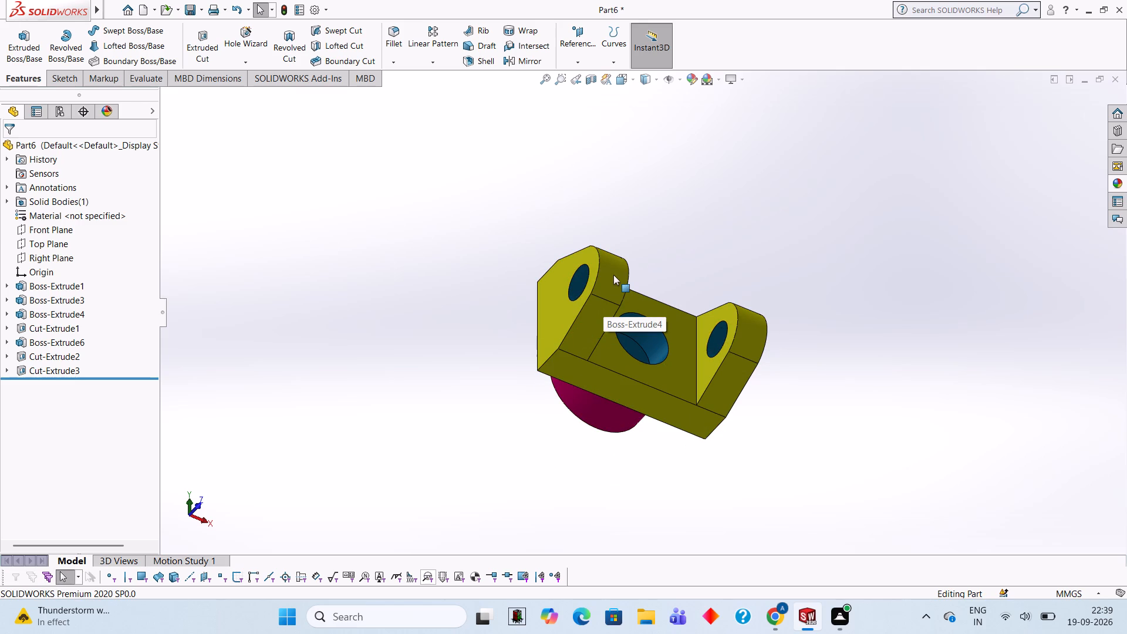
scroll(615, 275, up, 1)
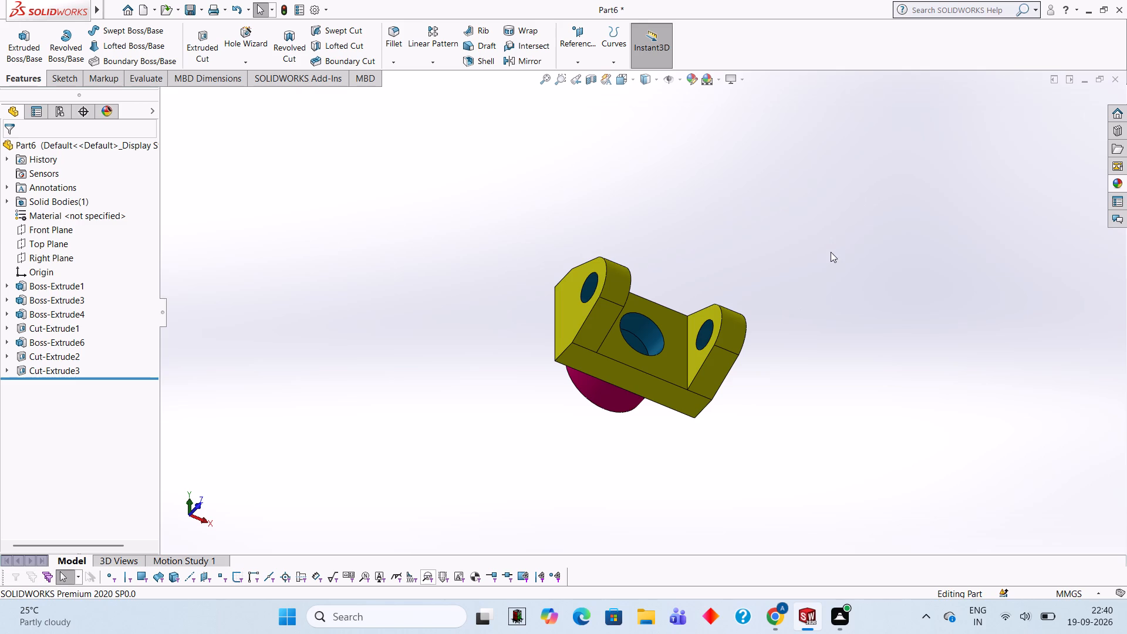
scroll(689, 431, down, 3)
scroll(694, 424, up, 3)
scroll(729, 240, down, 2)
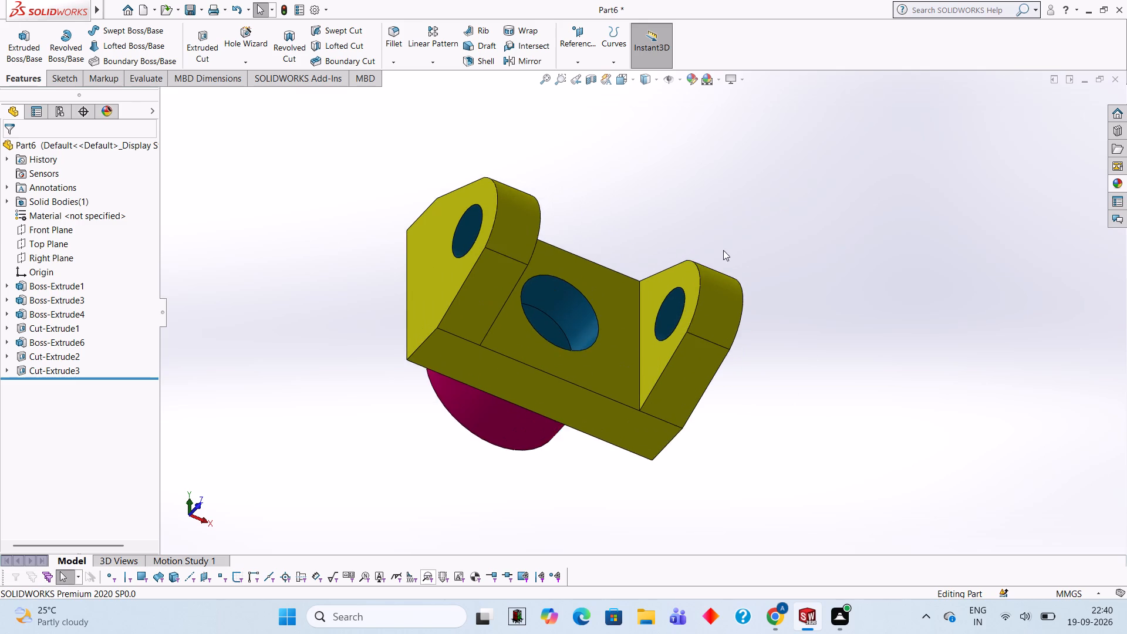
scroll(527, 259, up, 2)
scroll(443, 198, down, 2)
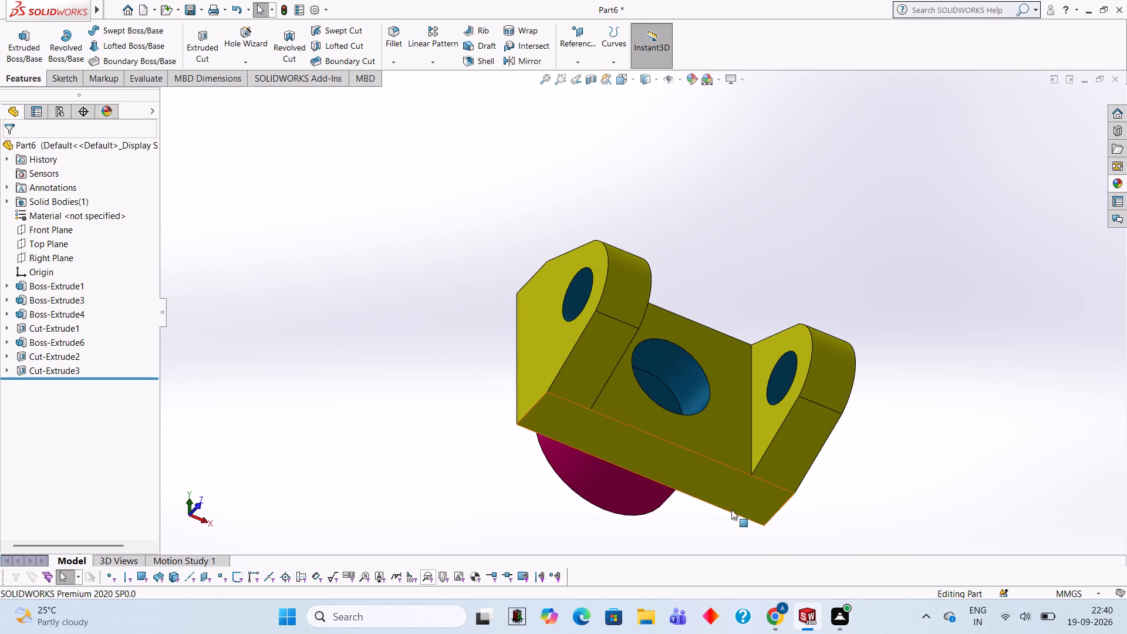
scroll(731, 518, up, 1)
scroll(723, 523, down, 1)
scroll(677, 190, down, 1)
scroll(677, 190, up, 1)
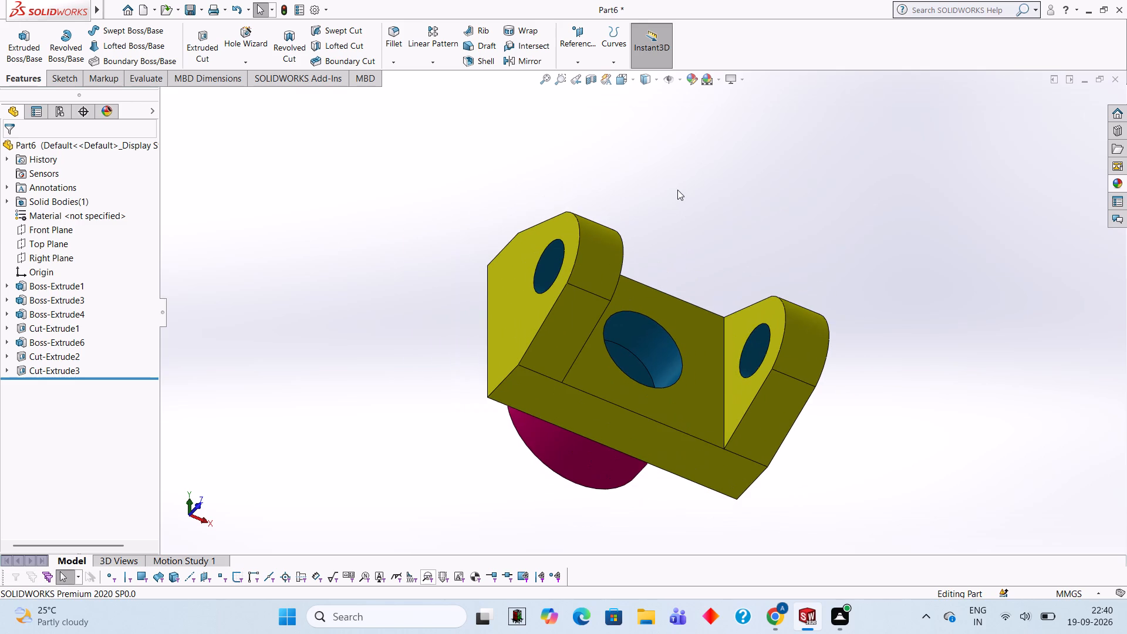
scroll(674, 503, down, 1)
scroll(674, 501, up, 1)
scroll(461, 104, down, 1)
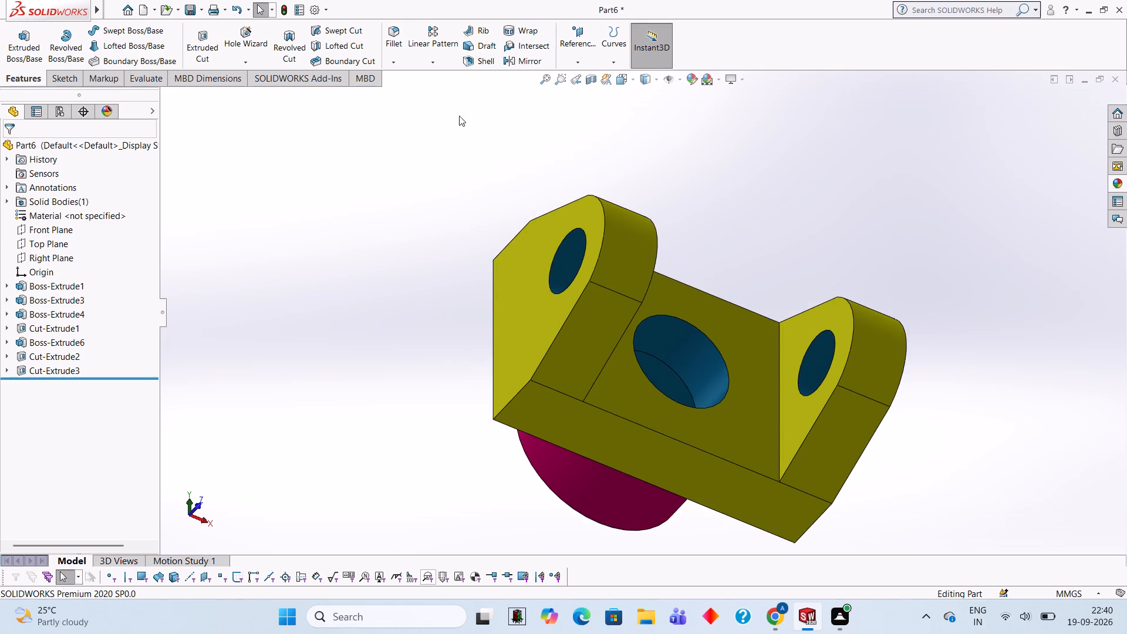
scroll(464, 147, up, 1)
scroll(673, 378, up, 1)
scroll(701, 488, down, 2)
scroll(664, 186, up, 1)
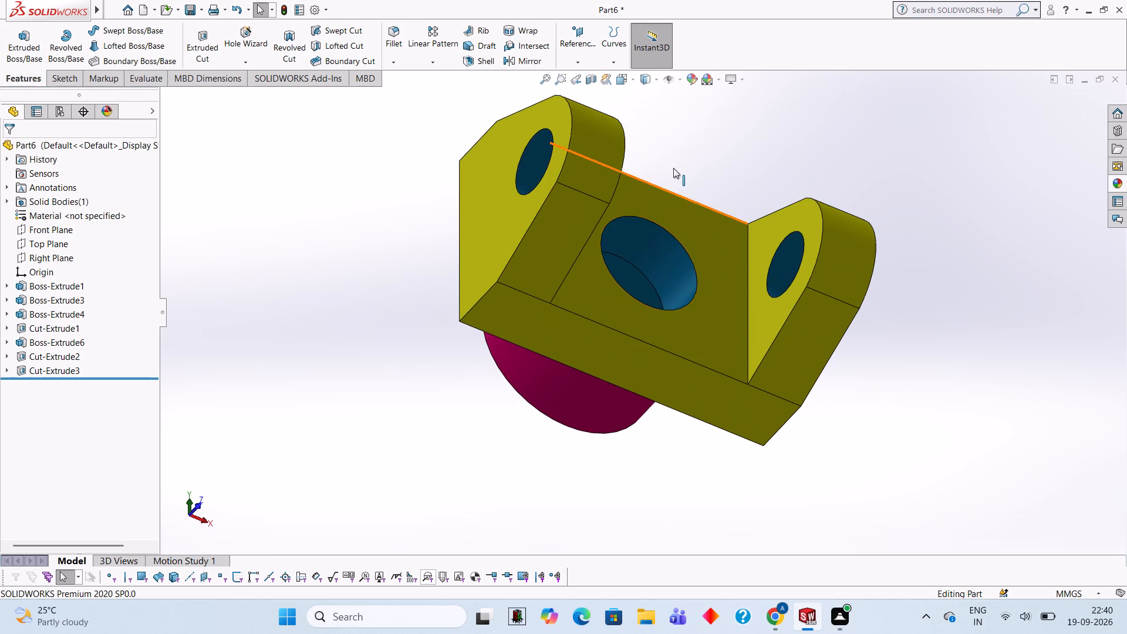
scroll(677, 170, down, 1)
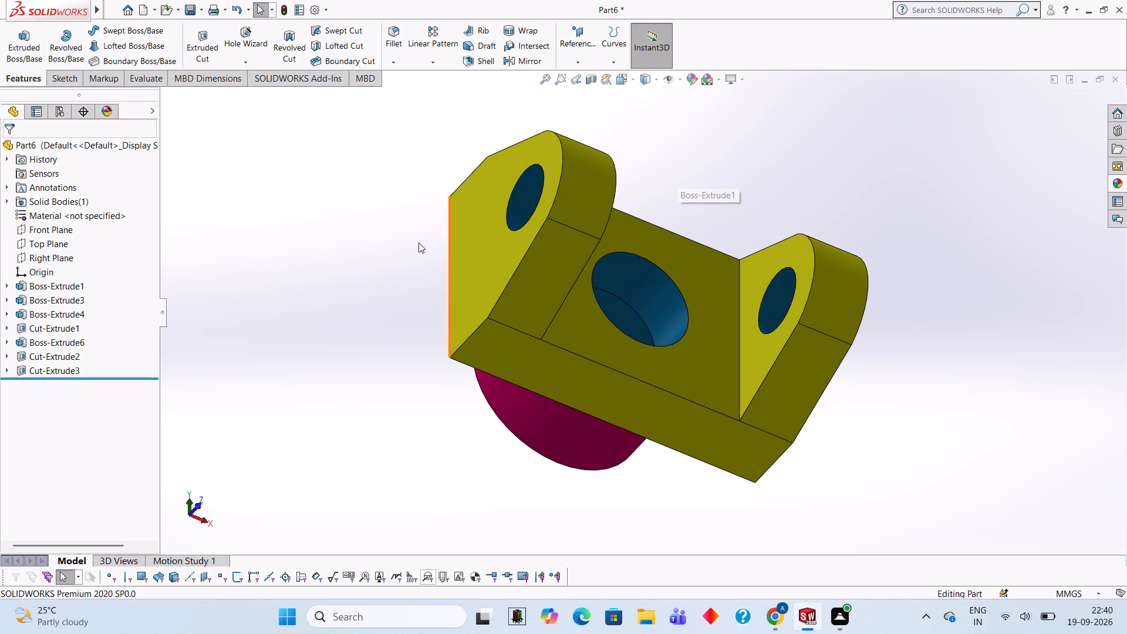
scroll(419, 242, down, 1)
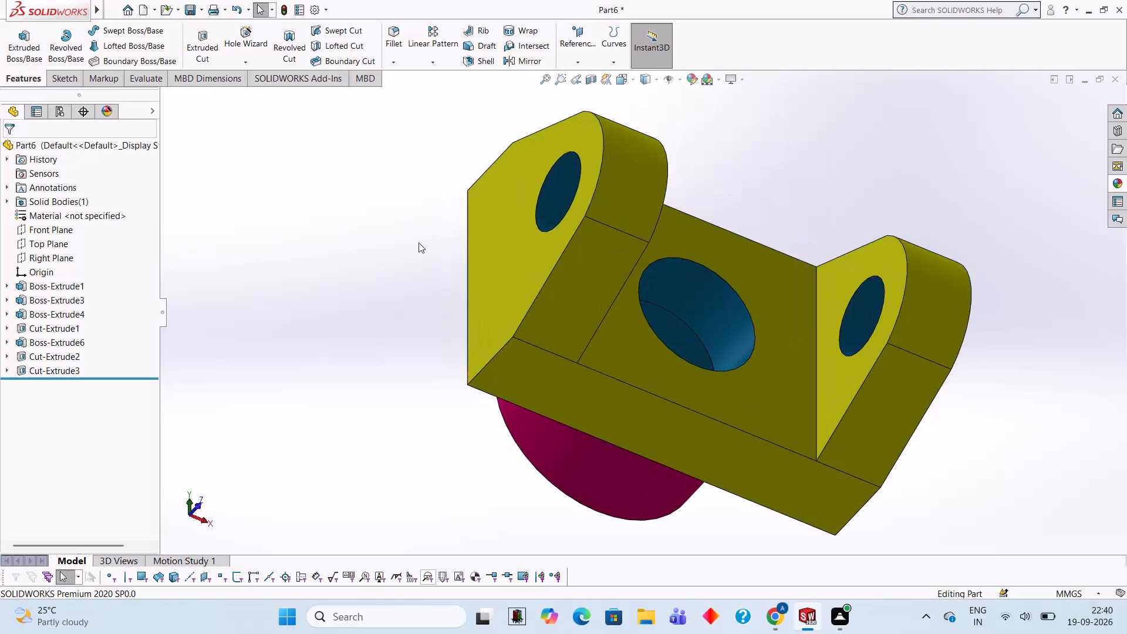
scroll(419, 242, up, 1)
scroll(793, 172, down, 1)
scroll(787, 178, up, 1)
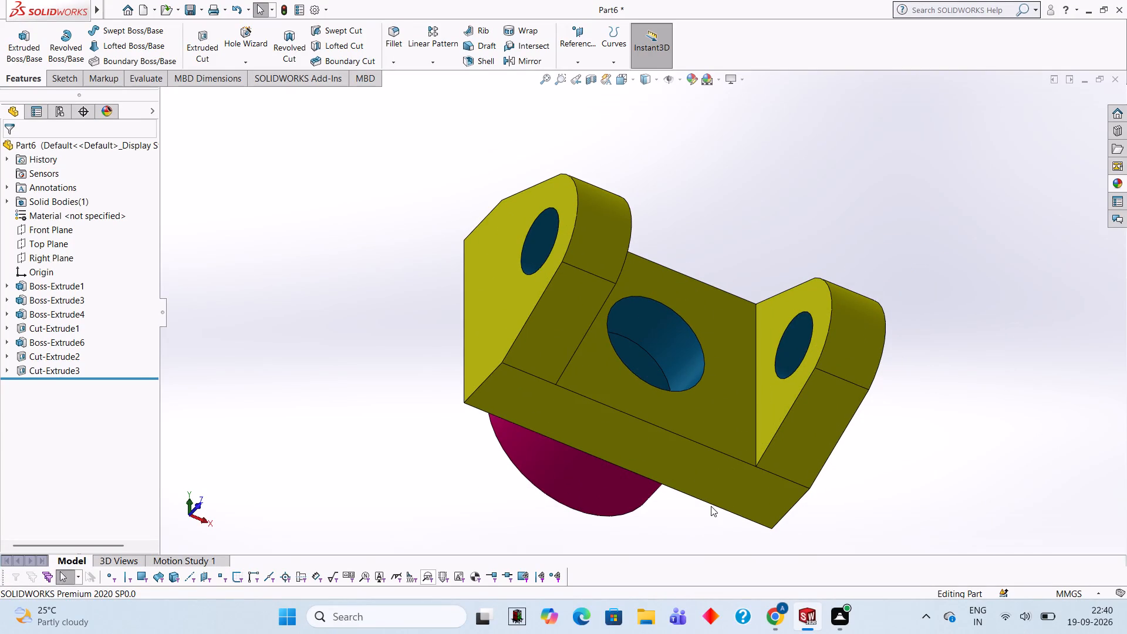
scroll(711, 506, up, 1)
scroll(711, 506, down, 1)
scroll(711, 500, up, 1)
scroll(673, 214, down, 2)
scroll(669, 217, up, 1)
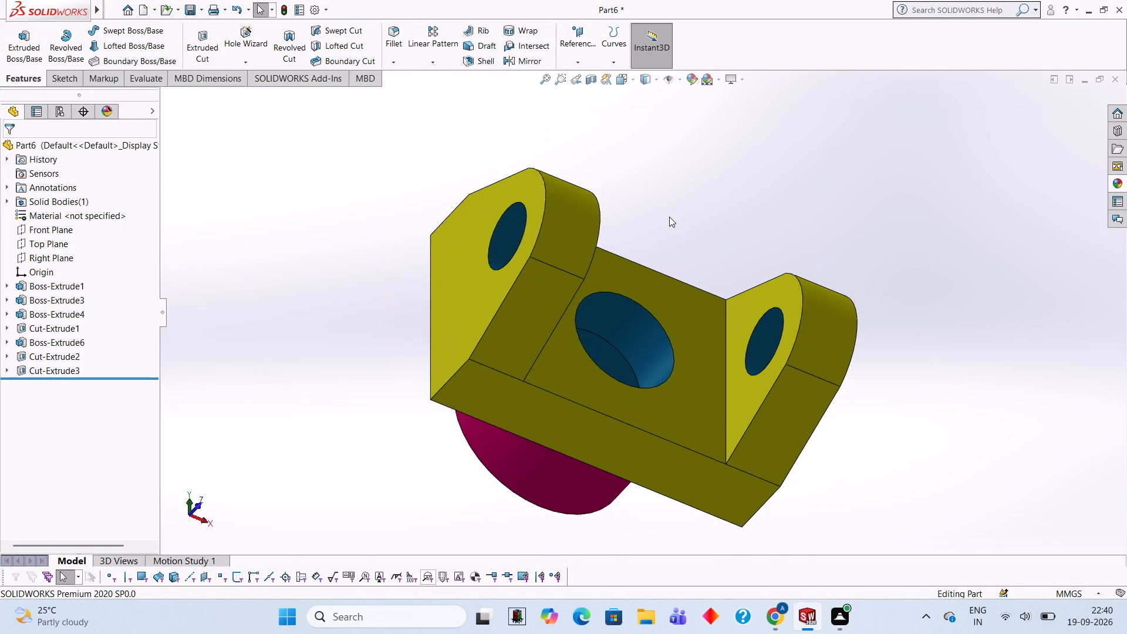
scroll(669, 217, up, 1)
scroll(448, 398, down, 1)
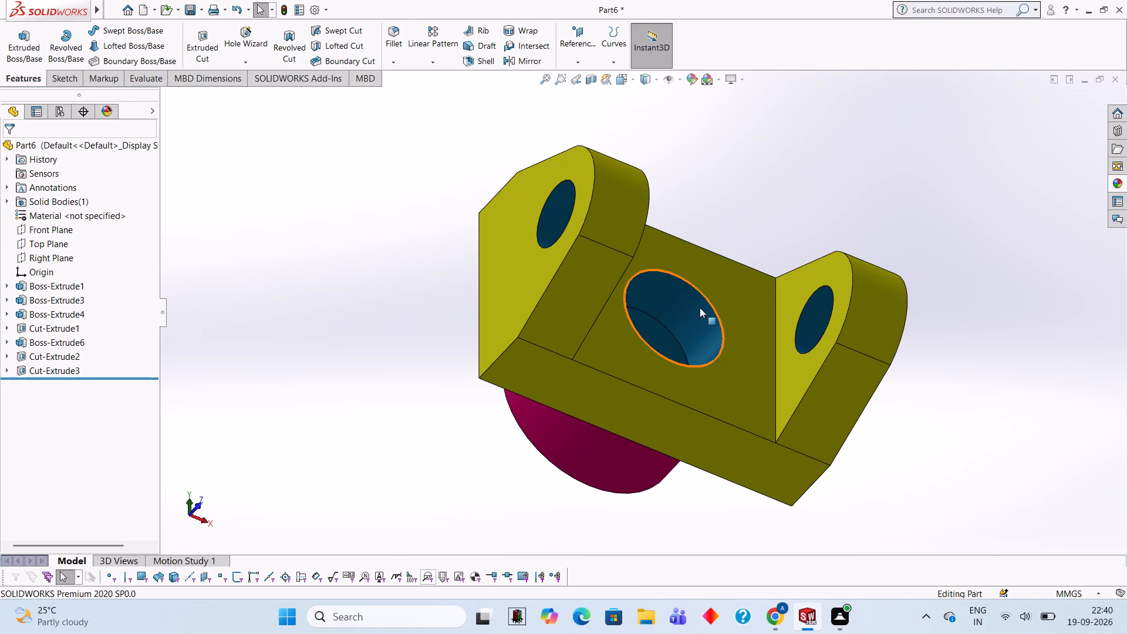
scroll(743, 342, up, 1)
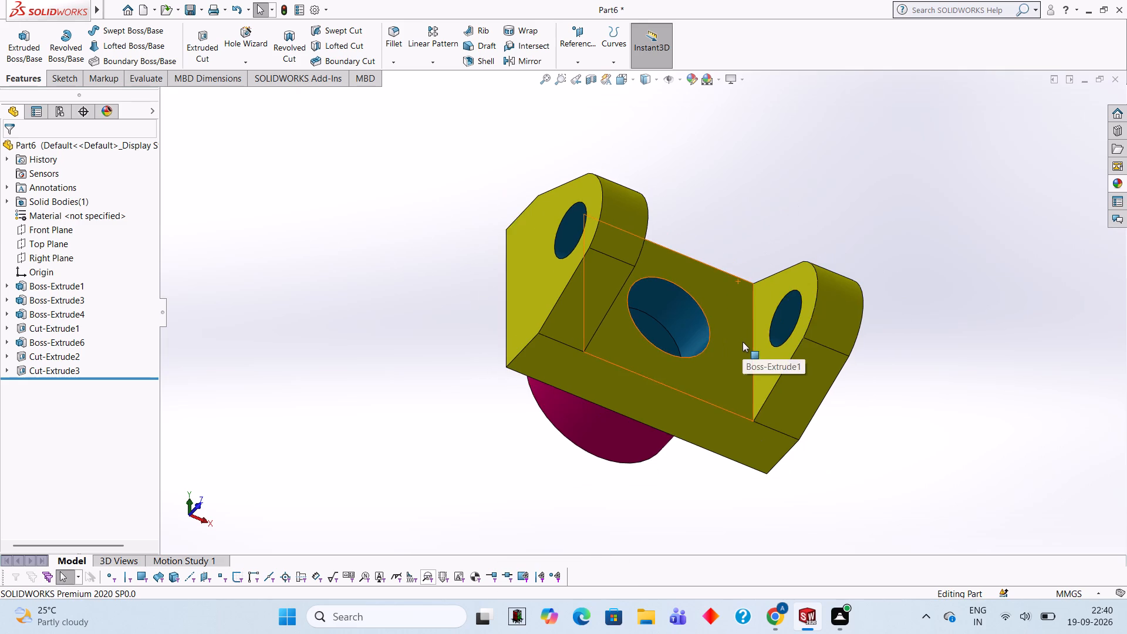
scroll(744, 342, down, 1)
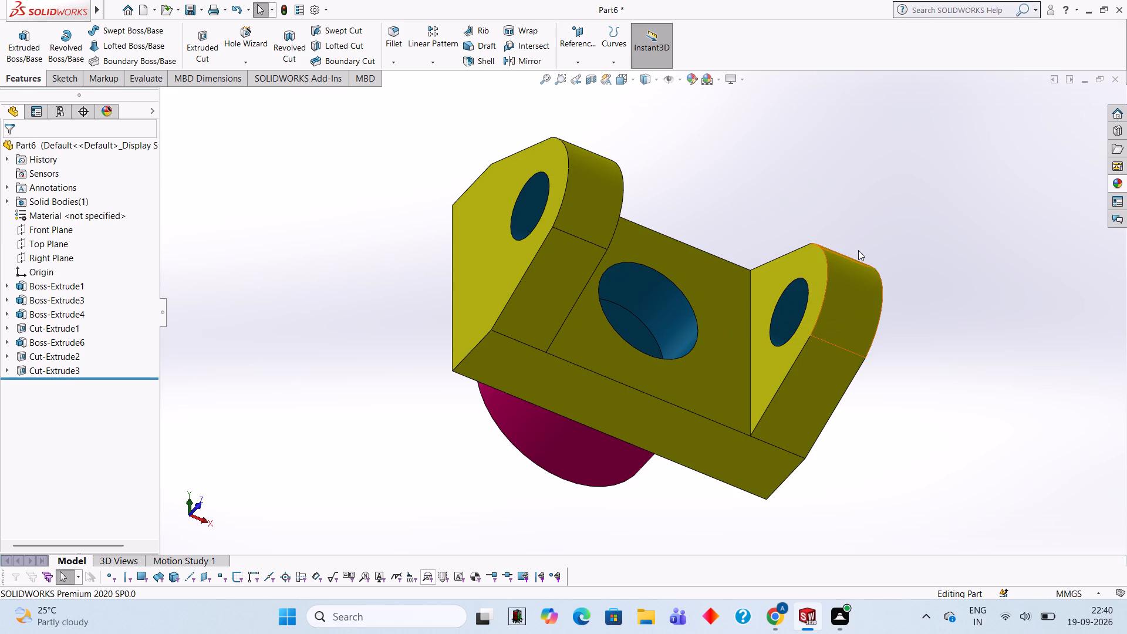
Inspect the bracket's lug side faces, back boss and middle hole from the side, rear, front and below.
middle_drag(926, 204, 1014, 307)
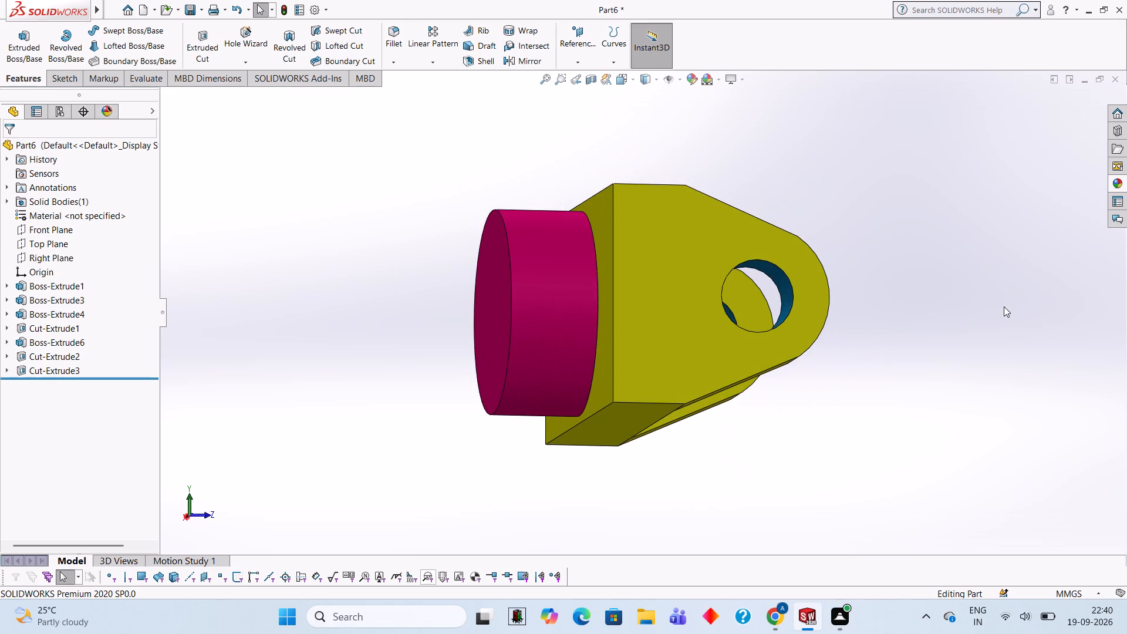
middle_drag(825, 215, 959, 426)
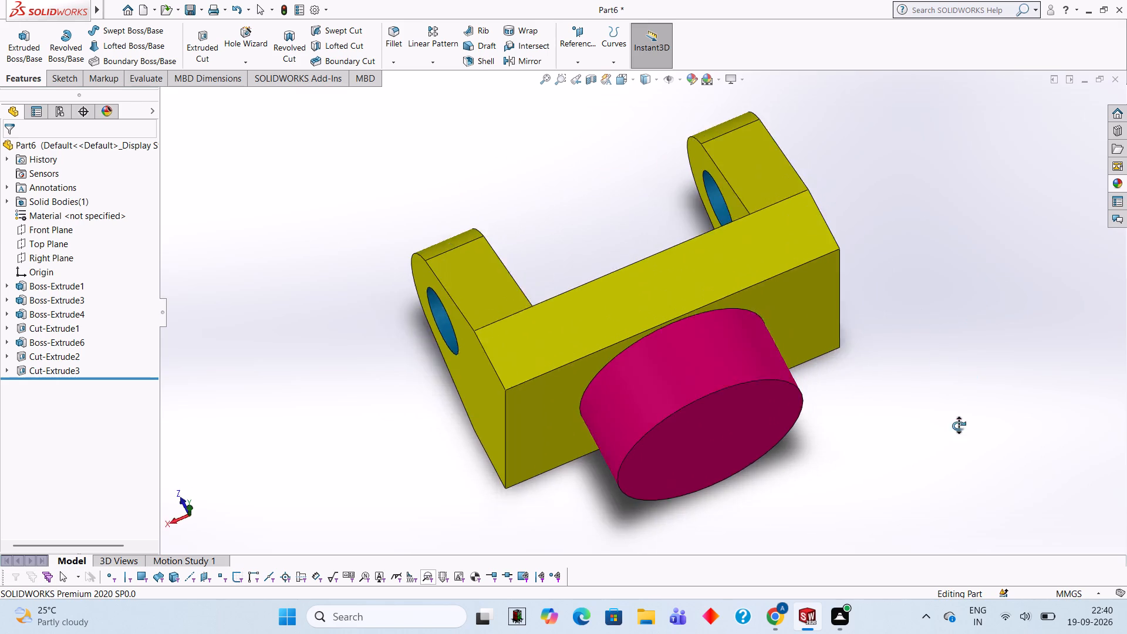
middle_drag(959, 426, 951, 423)
middle_drag(885, 177, 757, 222)
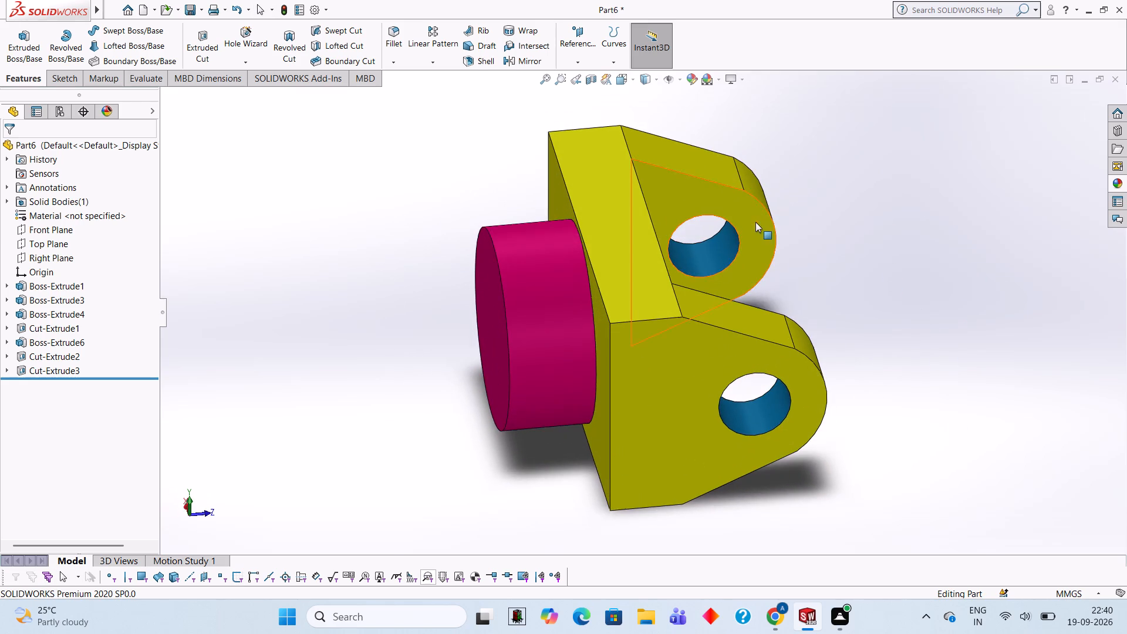
middle_drag(910, 318, 828, 207)
middle_drag(771, 462, 765, 458)
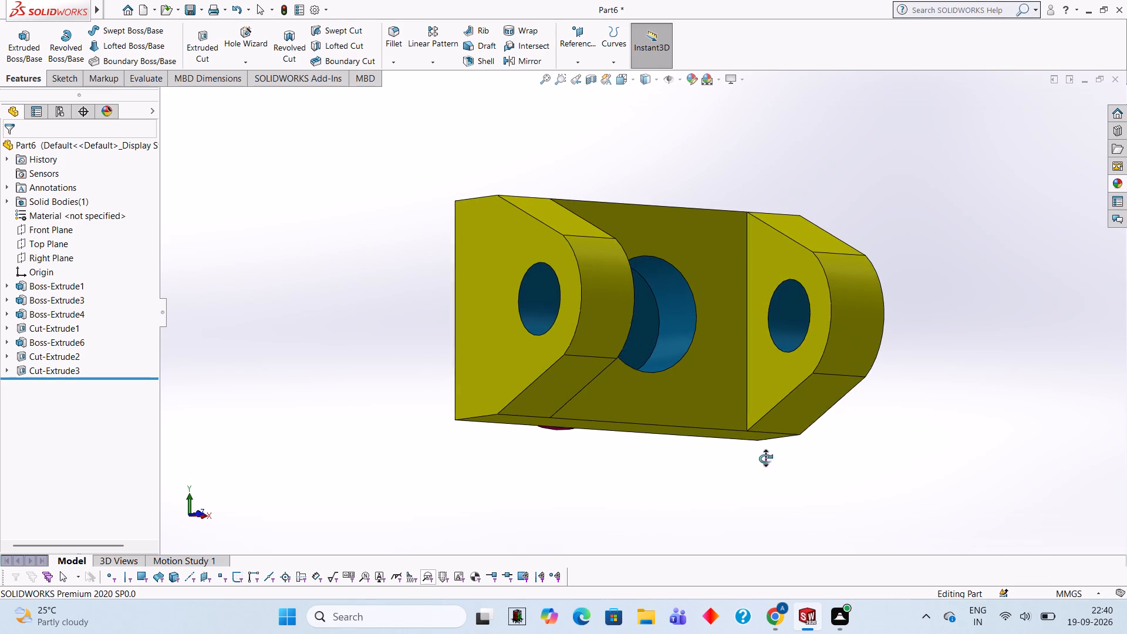
middle_drag(765, 458, 743, 279)
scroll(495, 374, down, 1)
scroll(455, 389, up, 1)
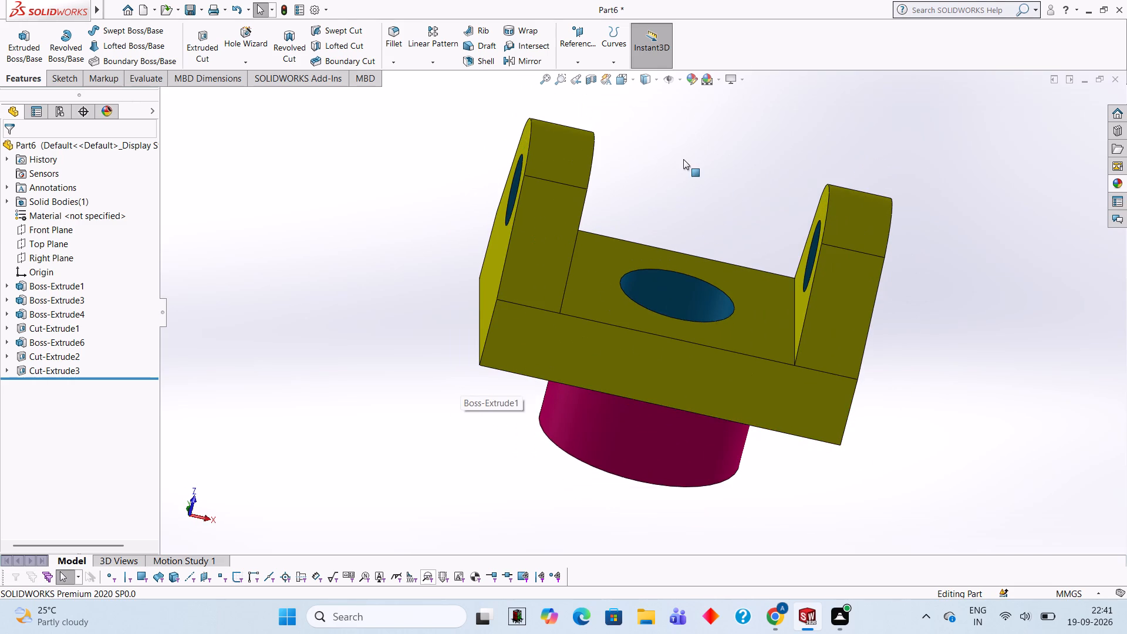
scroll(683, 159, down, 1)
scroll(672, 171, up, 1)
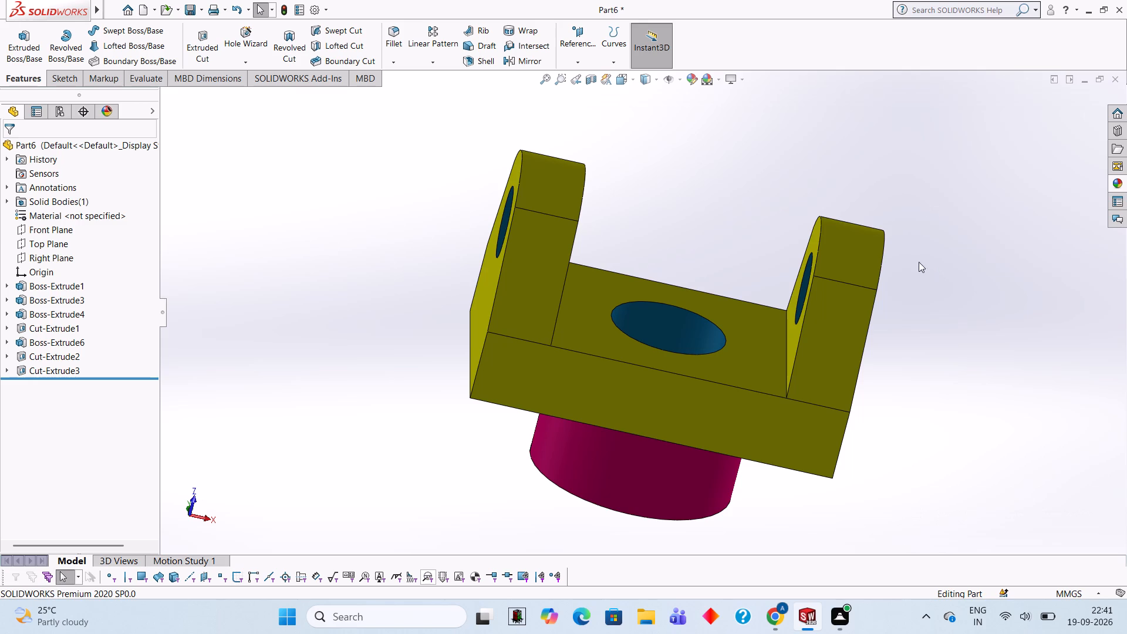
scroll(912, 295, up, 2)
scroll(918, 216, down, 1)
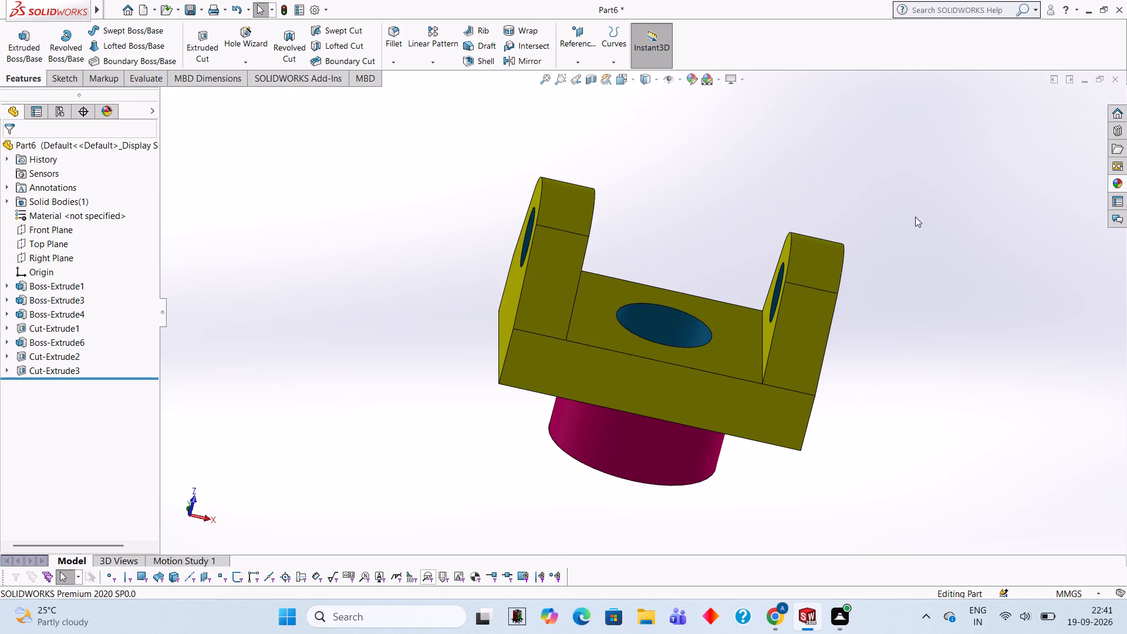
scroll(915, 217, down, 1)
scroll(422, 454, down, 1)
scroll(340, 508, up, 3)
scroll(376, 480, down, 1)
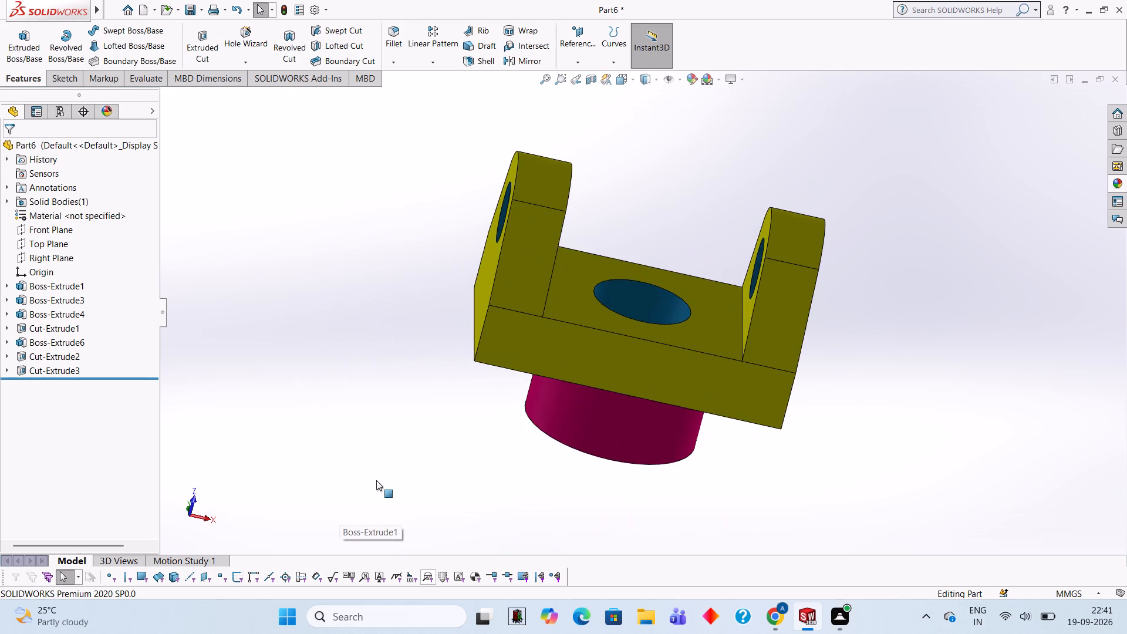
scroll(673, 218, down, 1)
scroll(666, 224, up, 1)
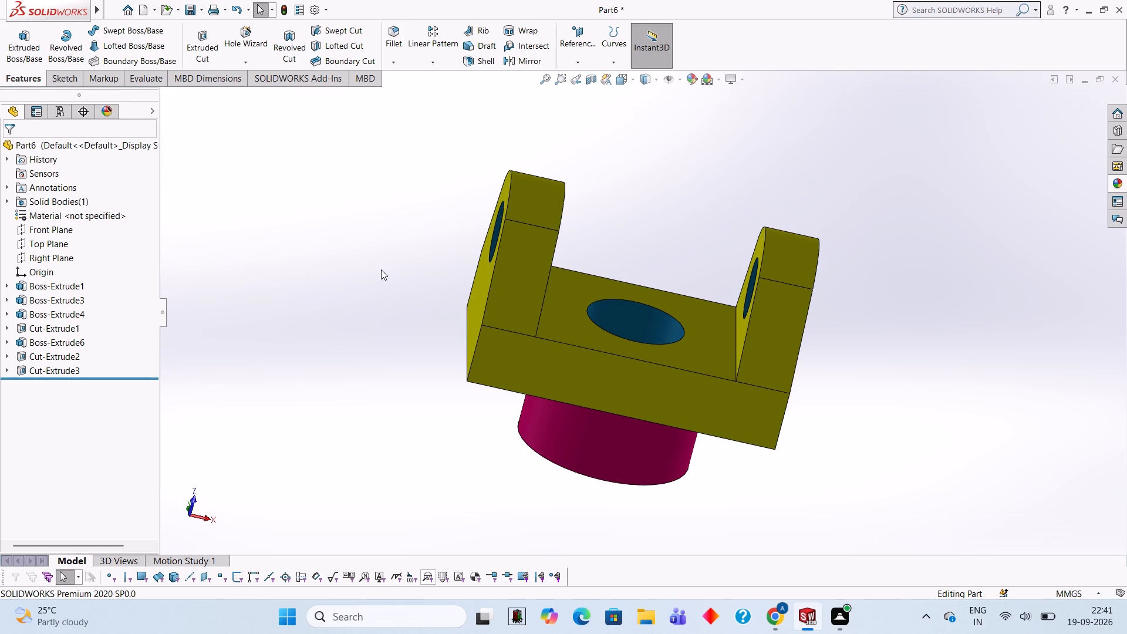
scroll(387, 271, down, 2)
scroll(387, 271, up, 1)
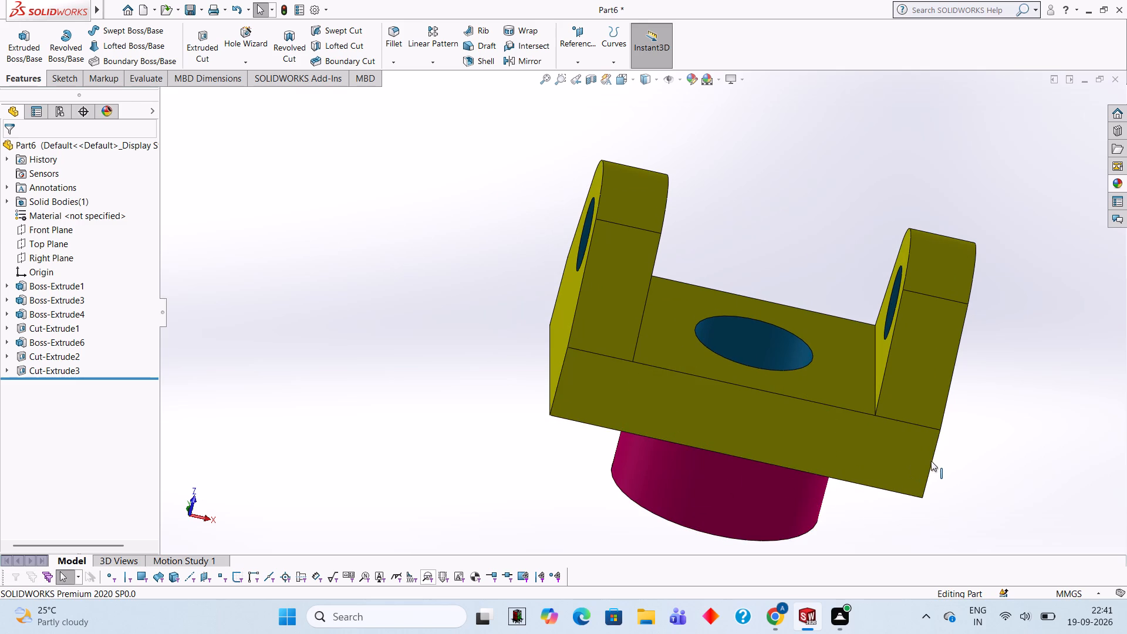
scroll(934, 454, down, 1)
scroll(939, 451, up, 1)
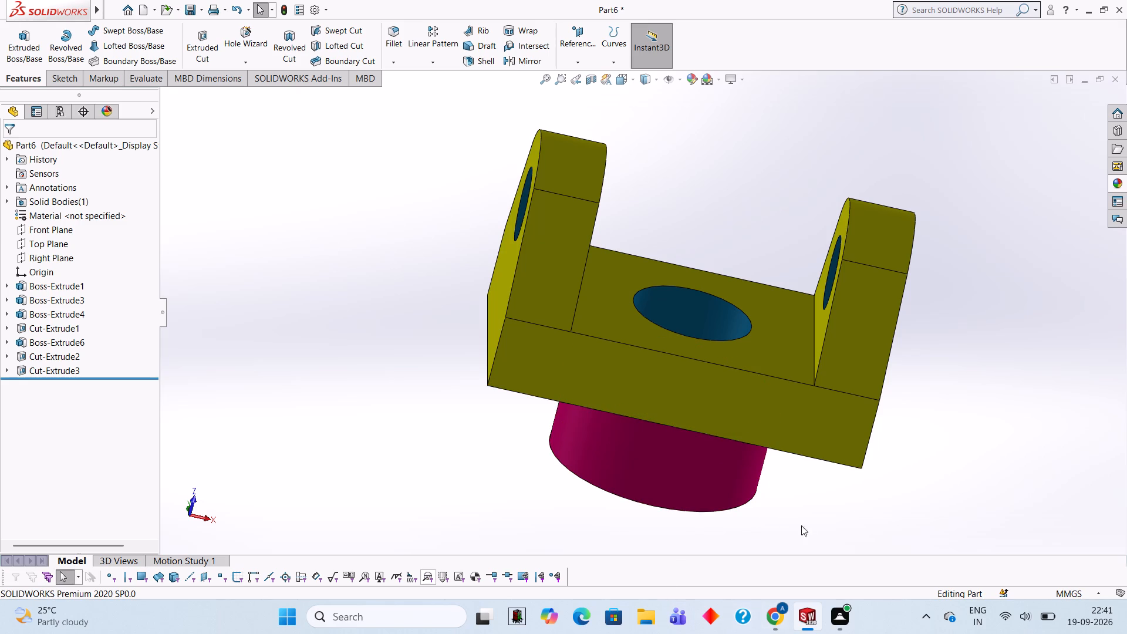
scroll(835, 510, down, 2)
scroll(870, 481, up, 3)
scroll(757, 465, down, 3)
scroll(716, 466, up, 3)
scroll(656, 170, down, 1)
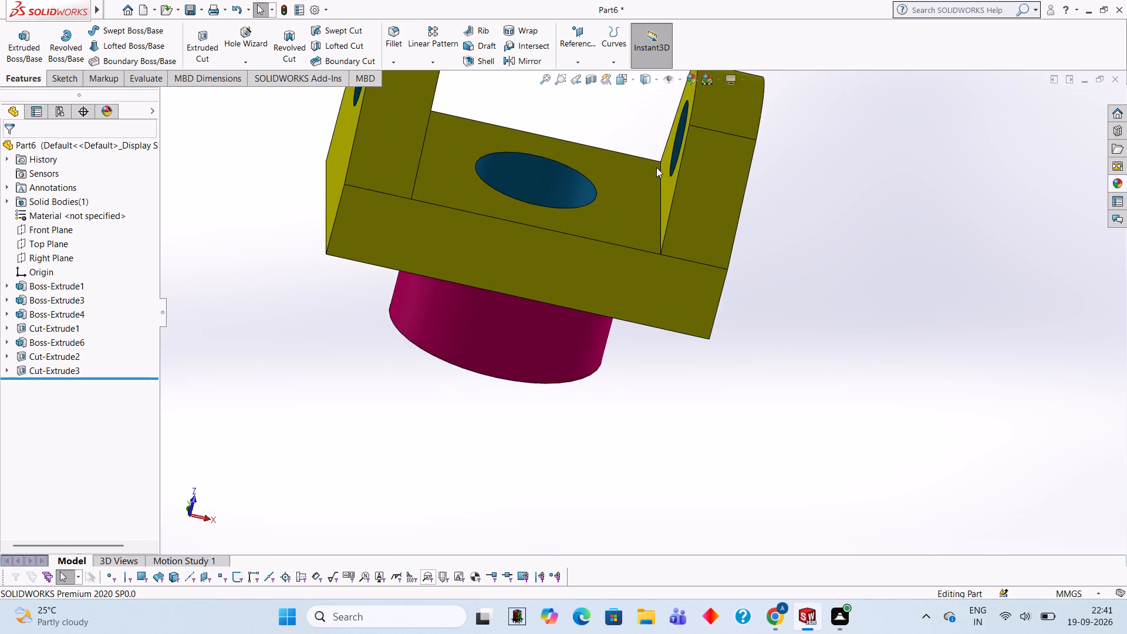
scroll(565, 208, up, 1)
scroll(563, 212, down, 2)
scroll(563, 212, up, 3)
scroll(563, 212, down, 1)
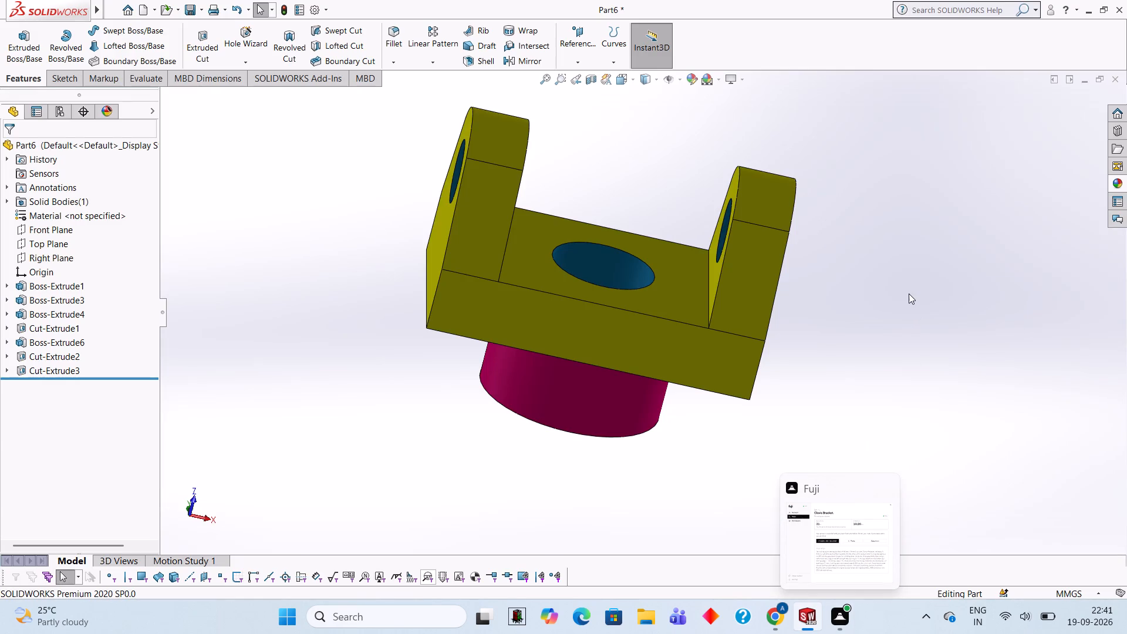
Start a new sketch on the block face between the two lugs, around the middle hole.
click(894, 232)
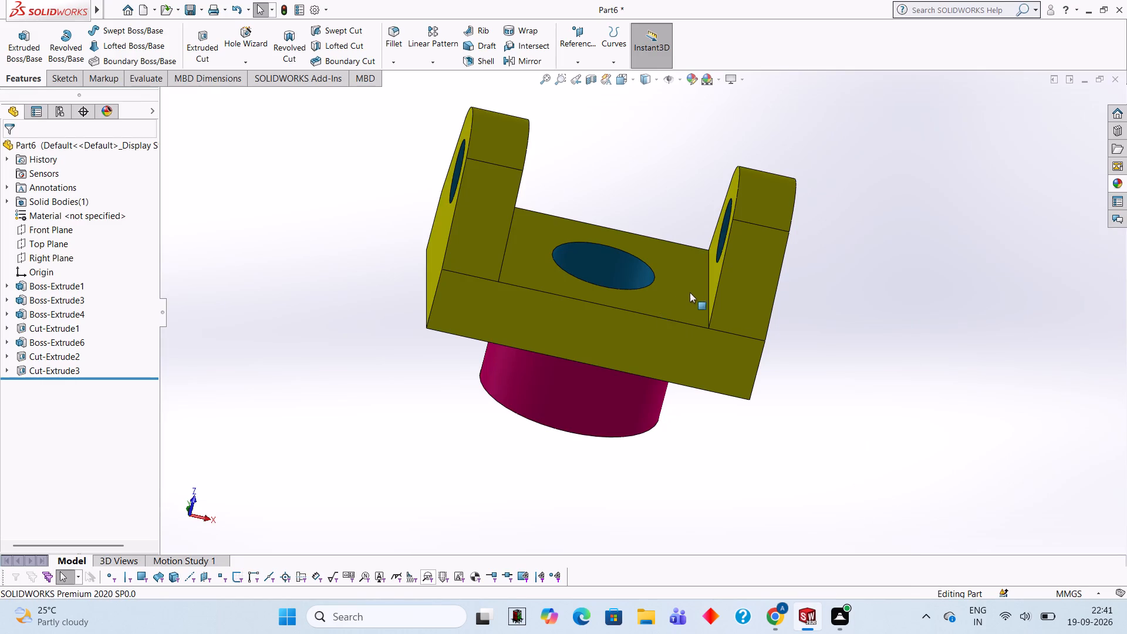
click(693, 292)
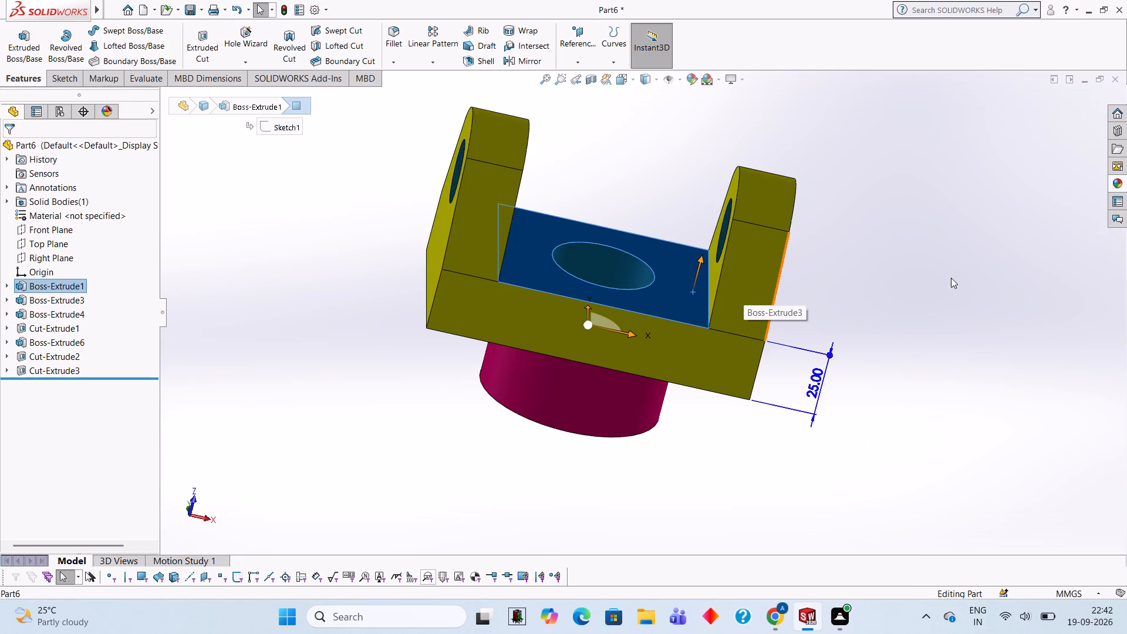
click(754, 267)
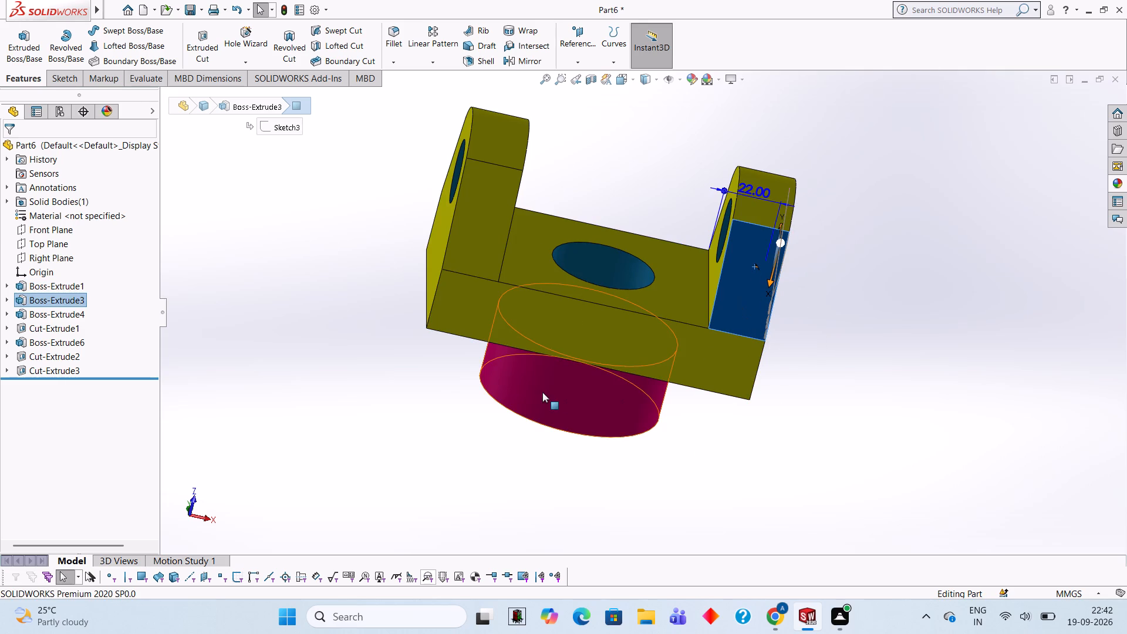
click(556, 283)
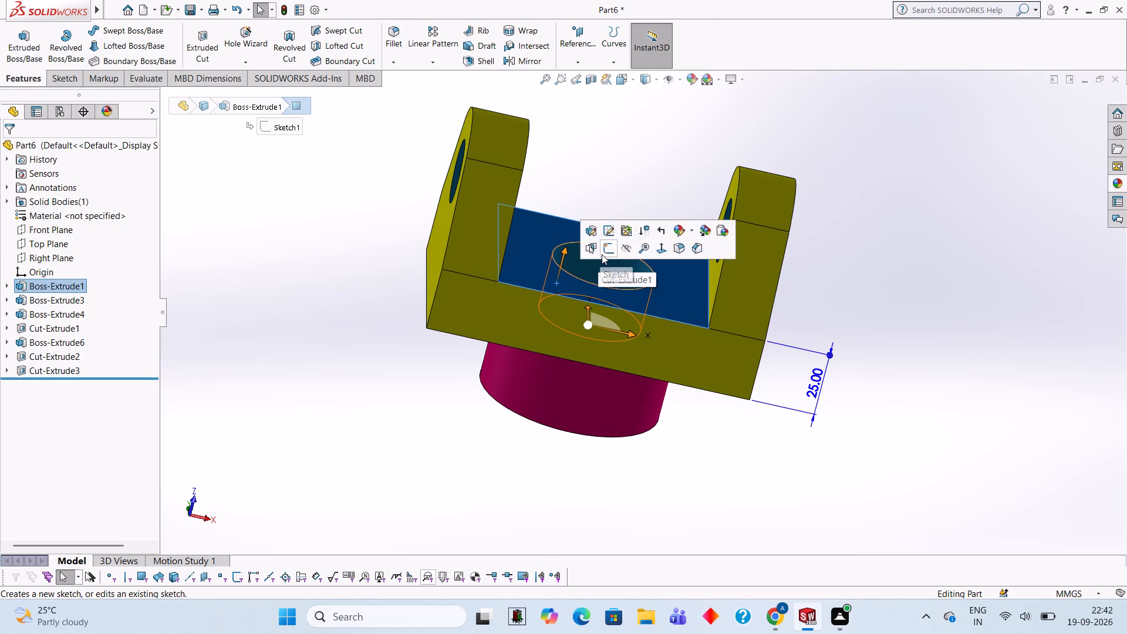
click(603, 251)
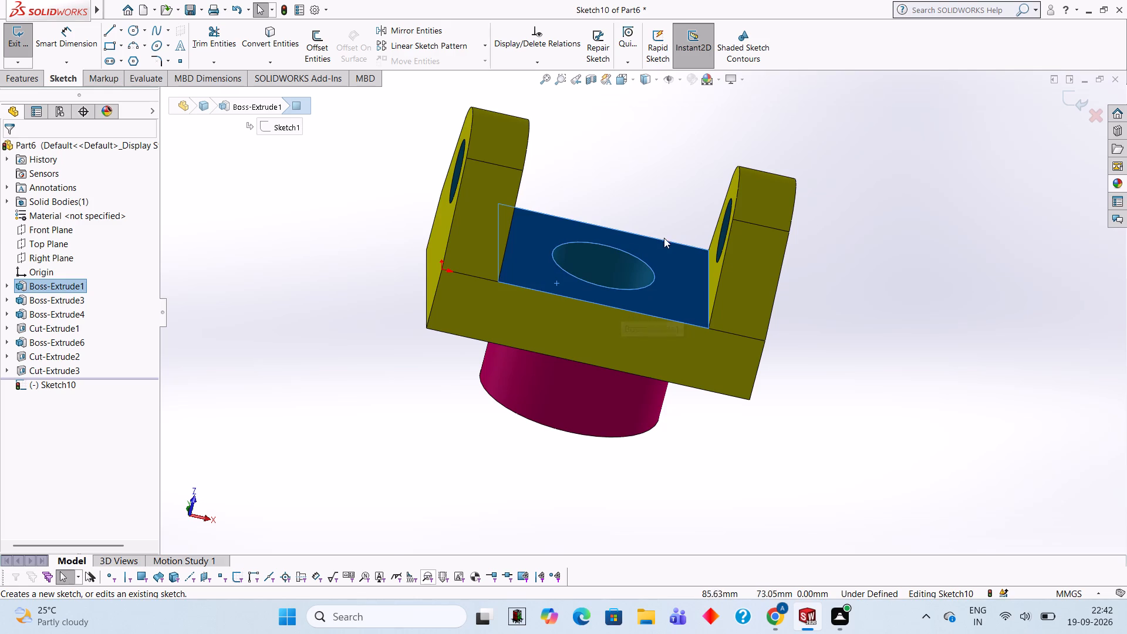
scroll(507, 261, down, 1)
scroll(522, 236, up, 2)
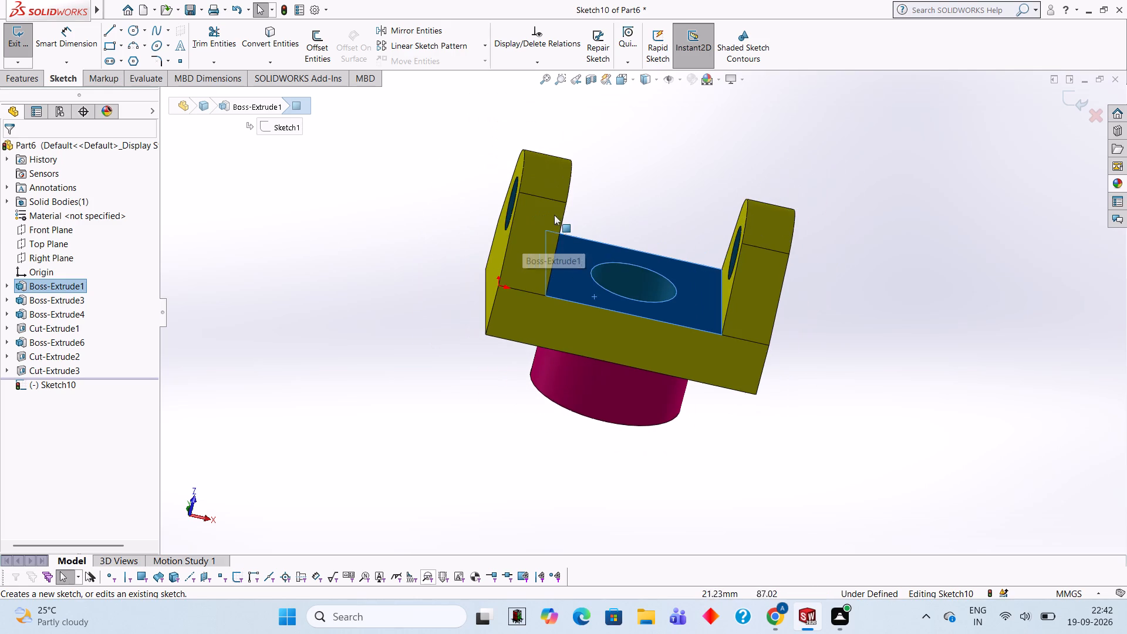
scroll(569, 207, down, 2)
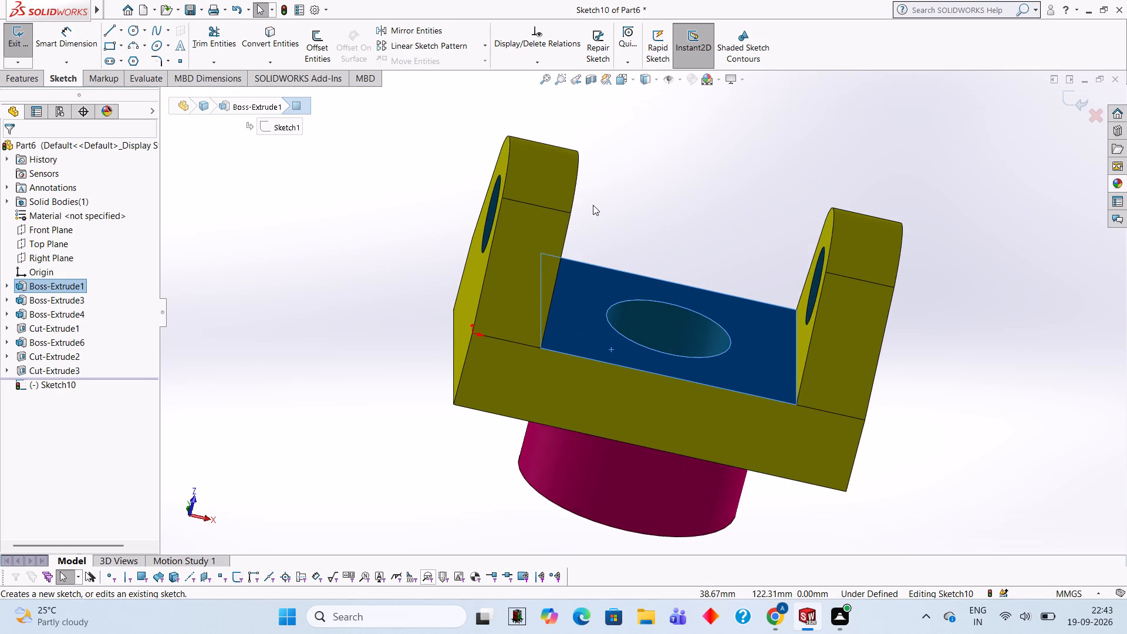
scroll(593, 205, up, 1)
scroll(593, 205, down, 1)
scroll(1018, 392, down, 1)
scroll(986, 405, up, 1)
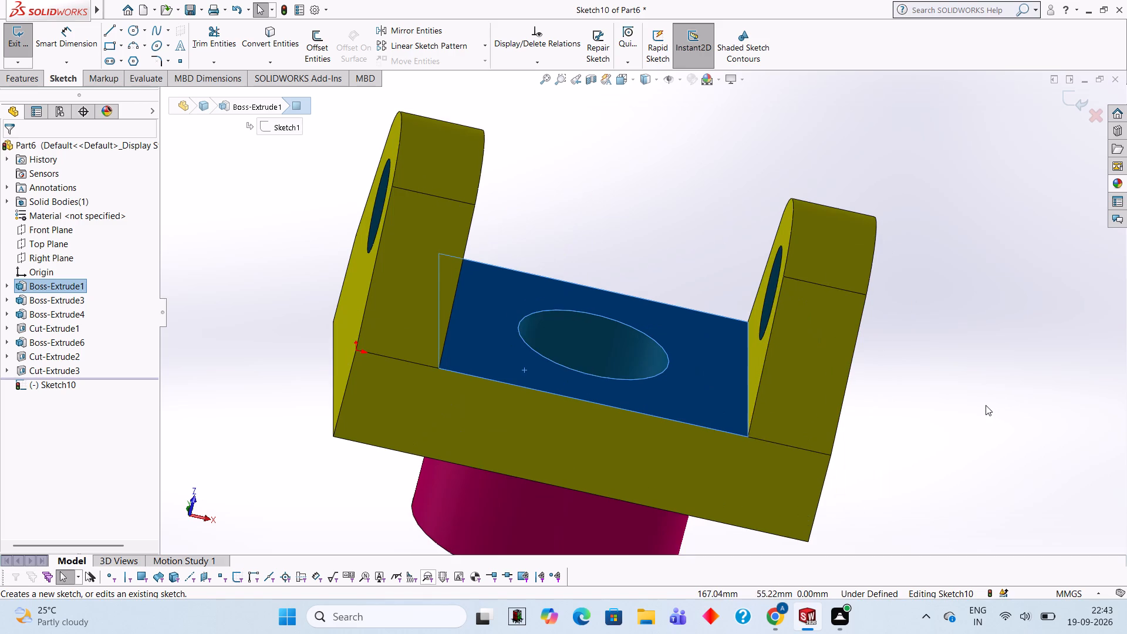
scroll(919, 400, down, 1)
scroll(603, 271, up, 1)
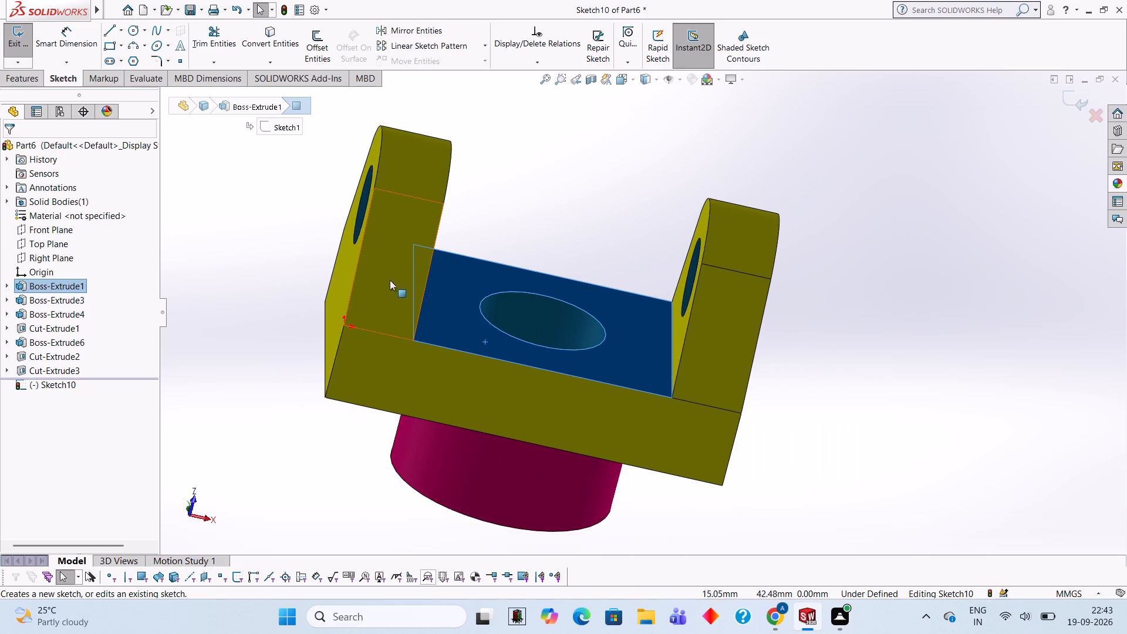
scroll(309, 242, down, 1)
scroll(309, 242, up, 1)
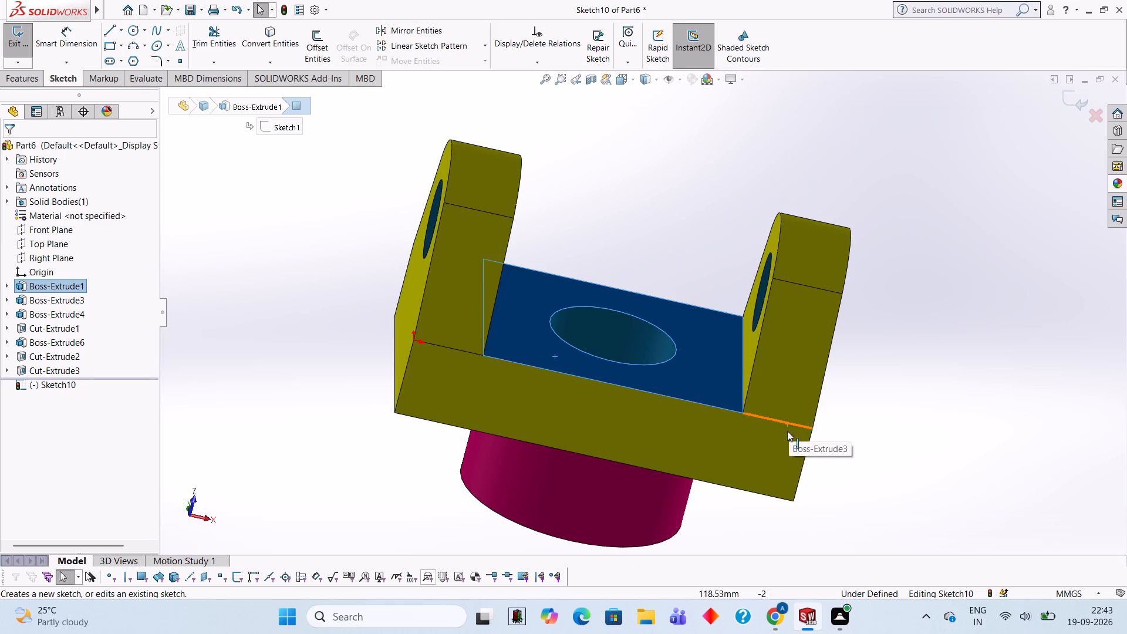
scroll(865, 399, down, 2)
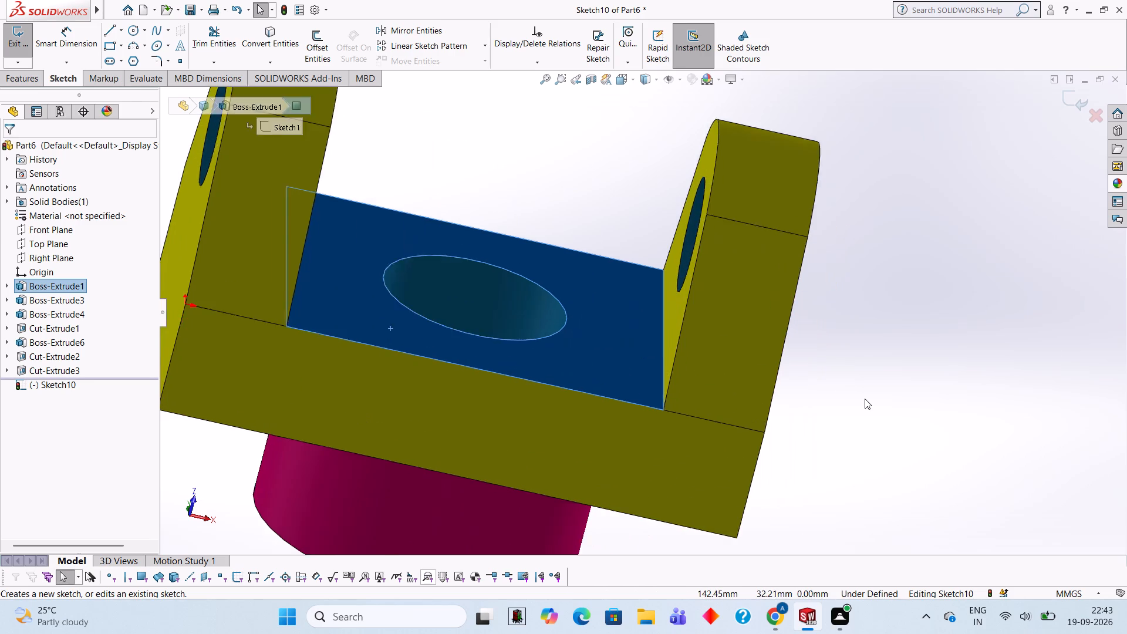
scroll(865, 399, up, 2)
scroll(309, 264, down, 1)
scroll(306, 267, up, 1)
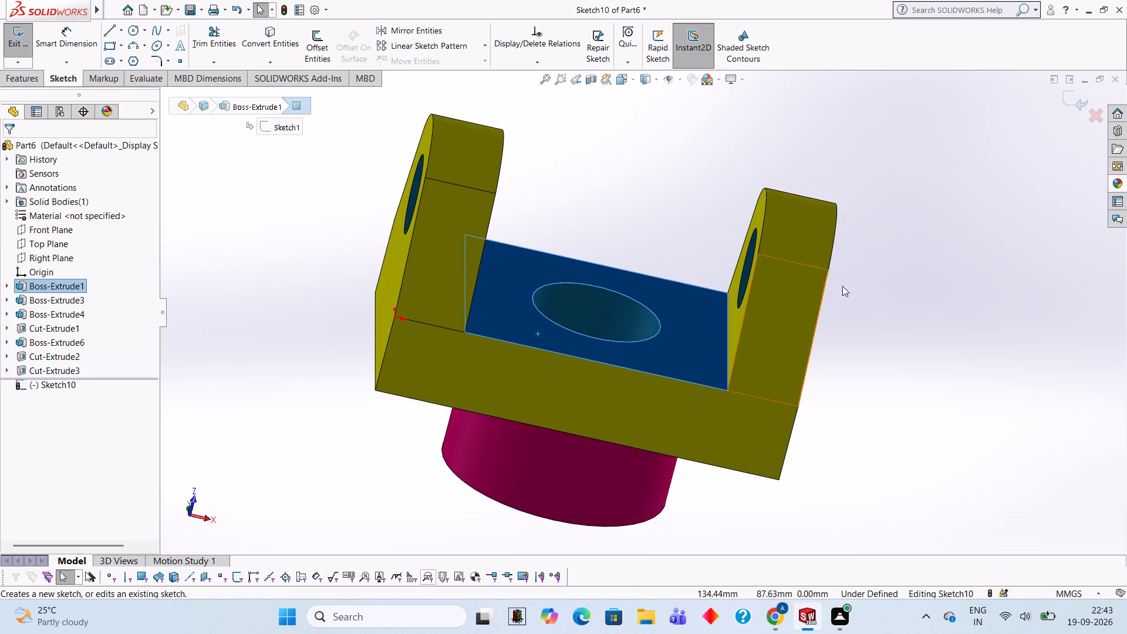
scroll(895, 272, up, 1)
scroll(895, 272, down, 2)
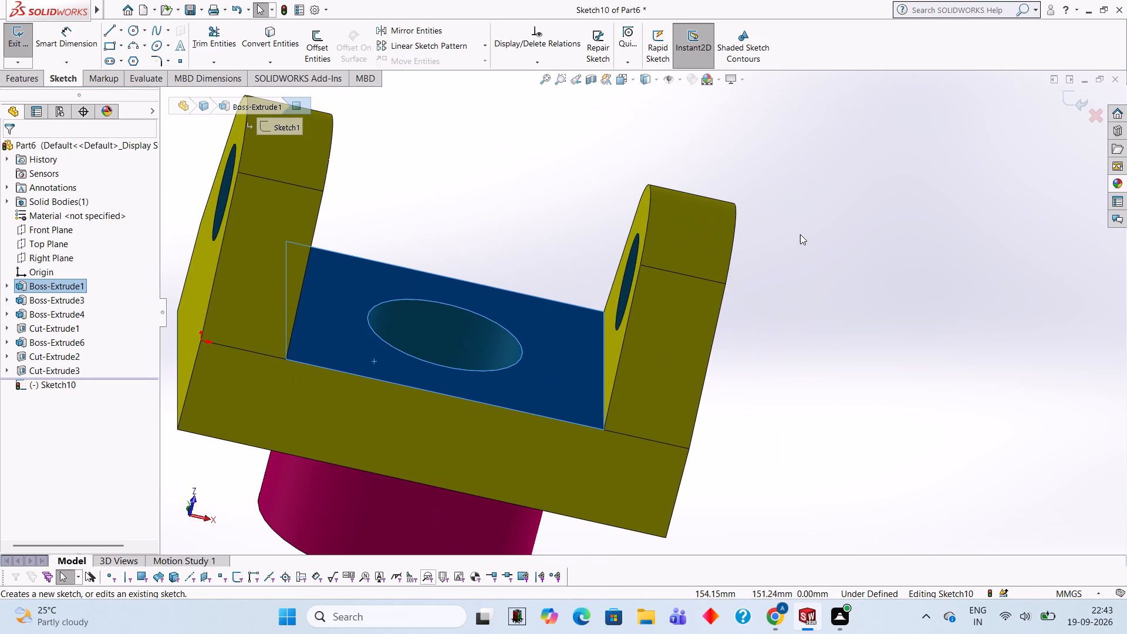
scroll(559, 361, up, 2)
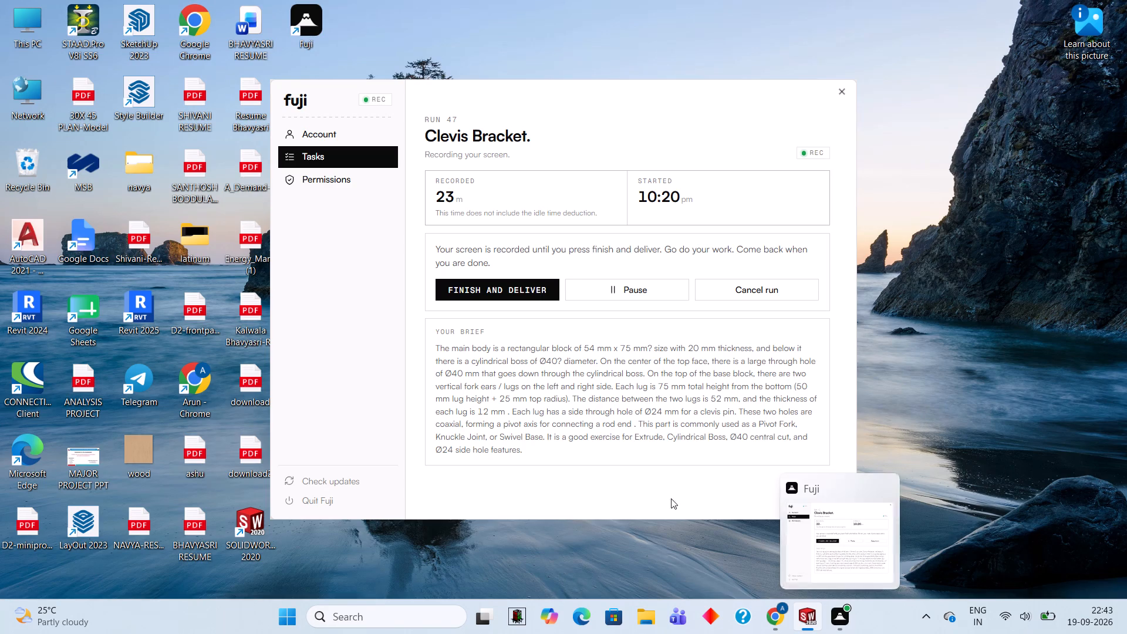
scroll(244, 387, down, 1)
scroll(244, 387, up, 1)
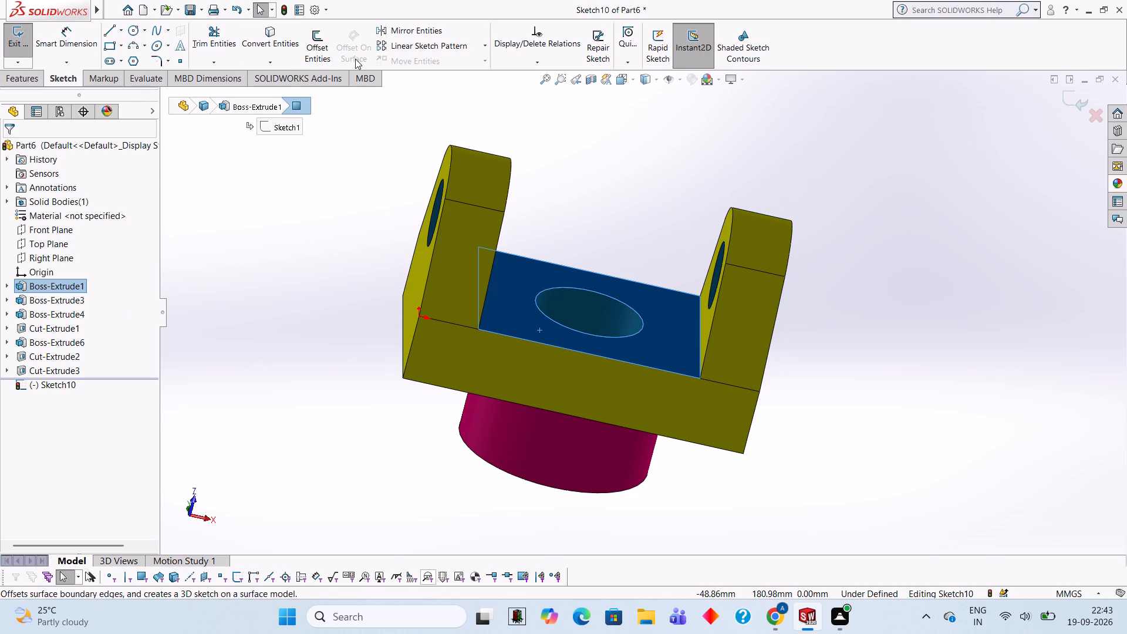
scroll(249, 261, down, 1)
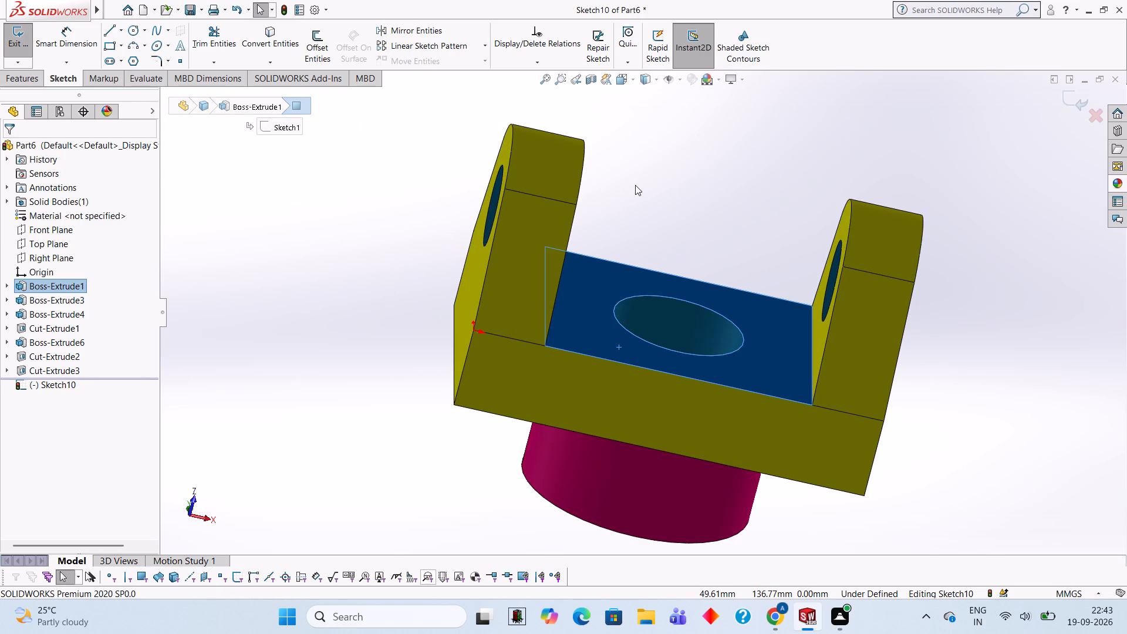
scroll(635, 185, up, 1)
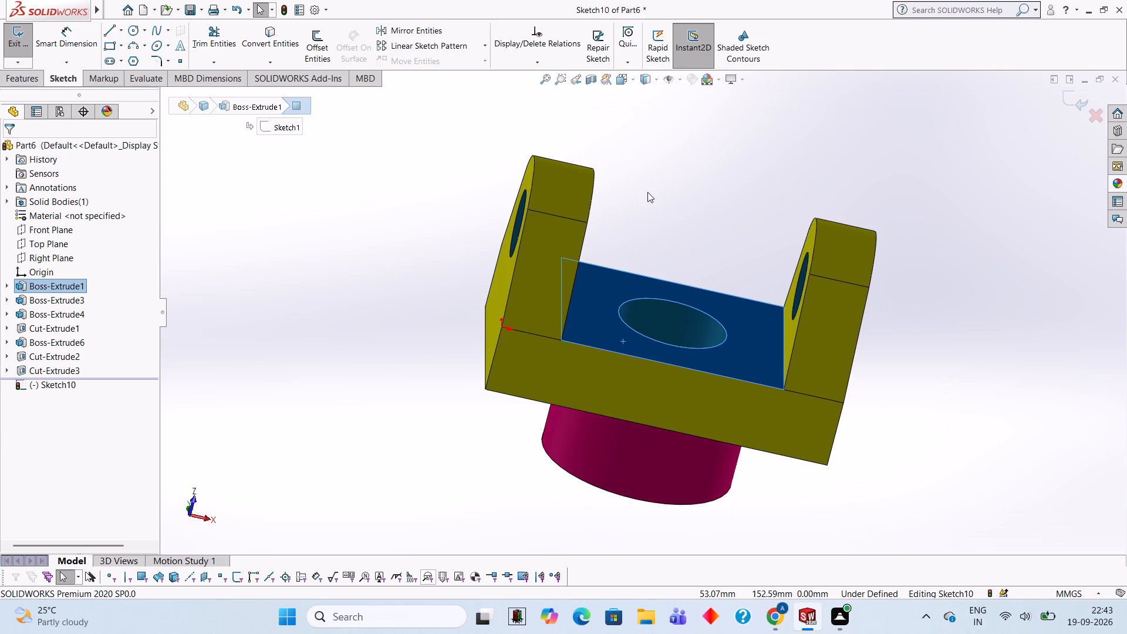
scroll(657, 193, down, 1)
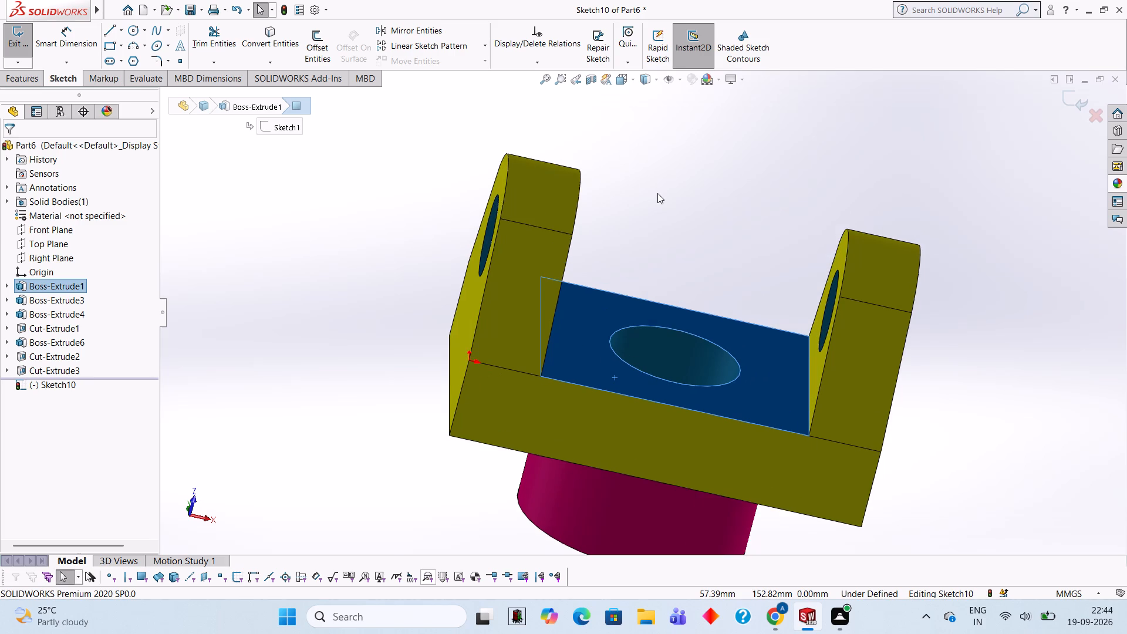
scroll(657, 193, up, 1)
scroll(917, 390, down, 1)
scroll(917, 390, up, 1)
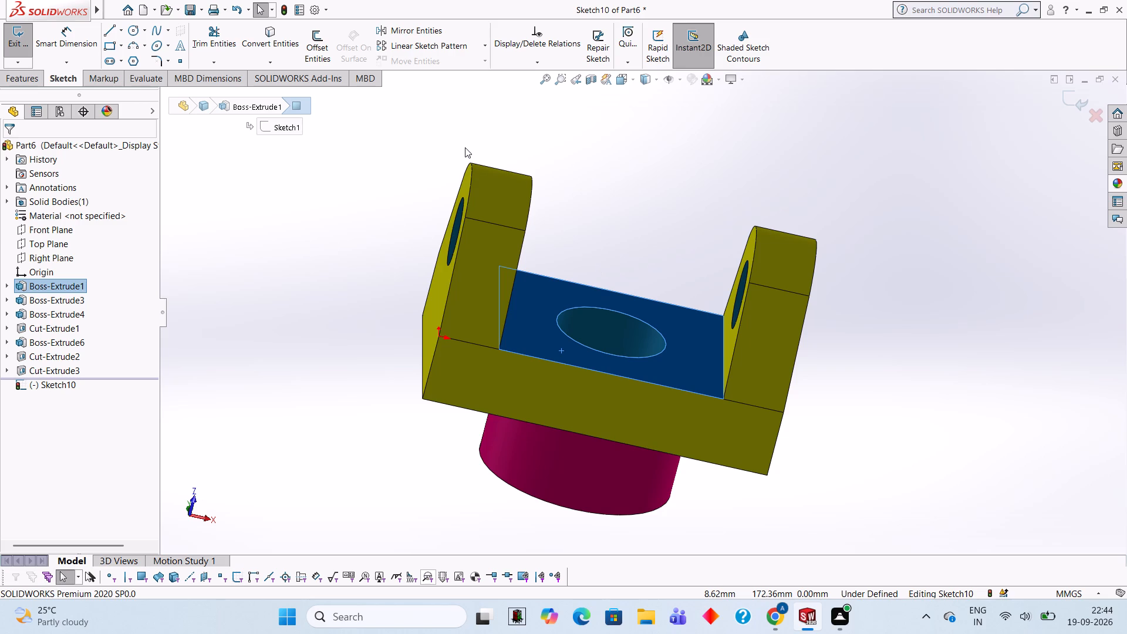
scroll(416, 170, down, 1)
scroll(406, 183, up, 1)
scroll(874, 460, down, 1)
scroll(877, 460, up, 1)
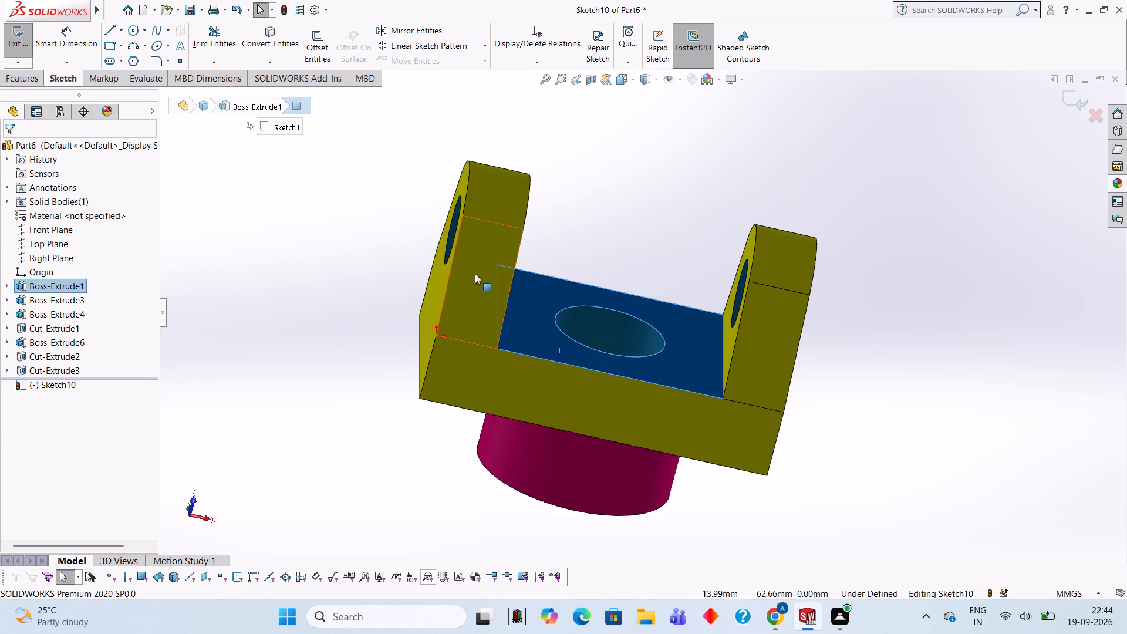
Examine the bracket from the back boss side, the front and obliquely, checking the lugs, lug holes and middle hole.
middle_drag(595, 252, 591, 252)
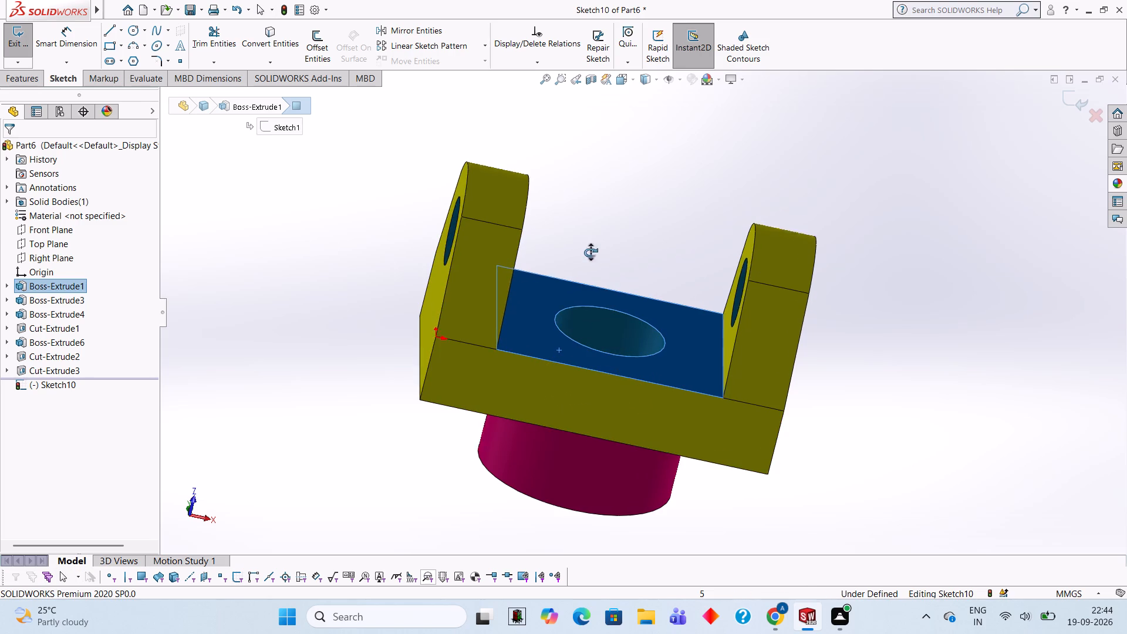
middle_drag(591, 252, 741, 389)
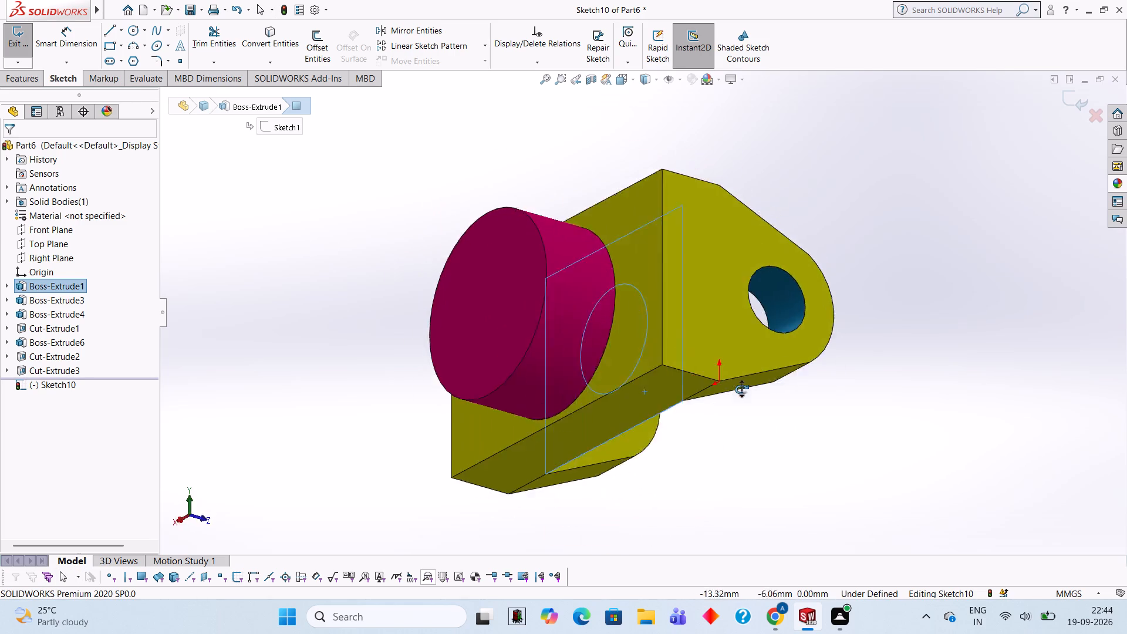
middle_drag(741, 389, 429, 276)
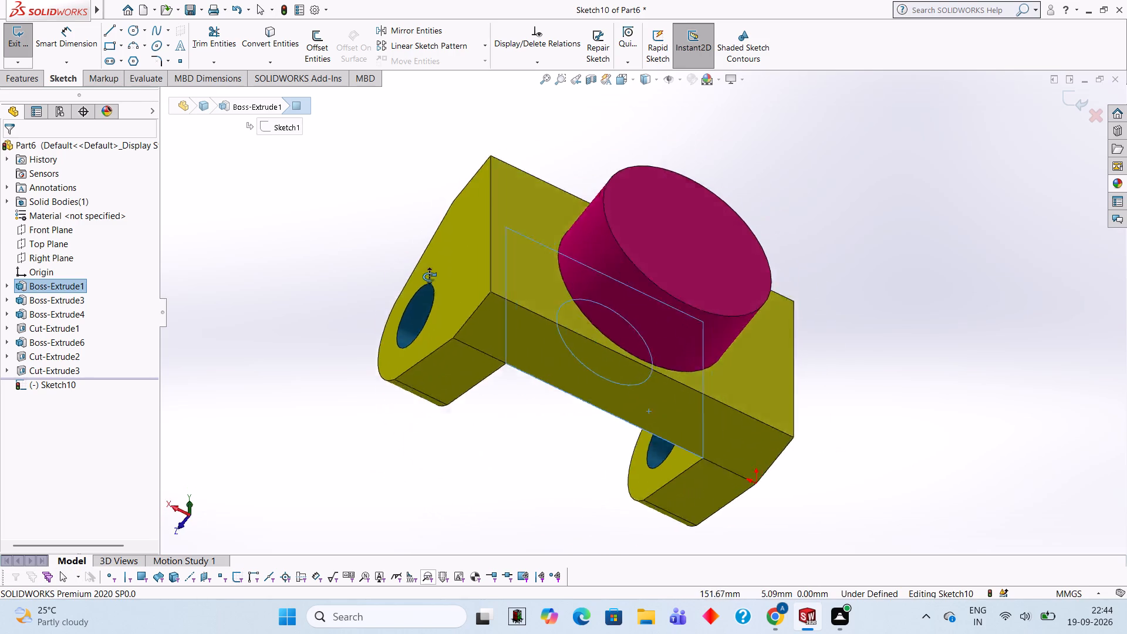
middle_drag(429, 276, 575, 361)
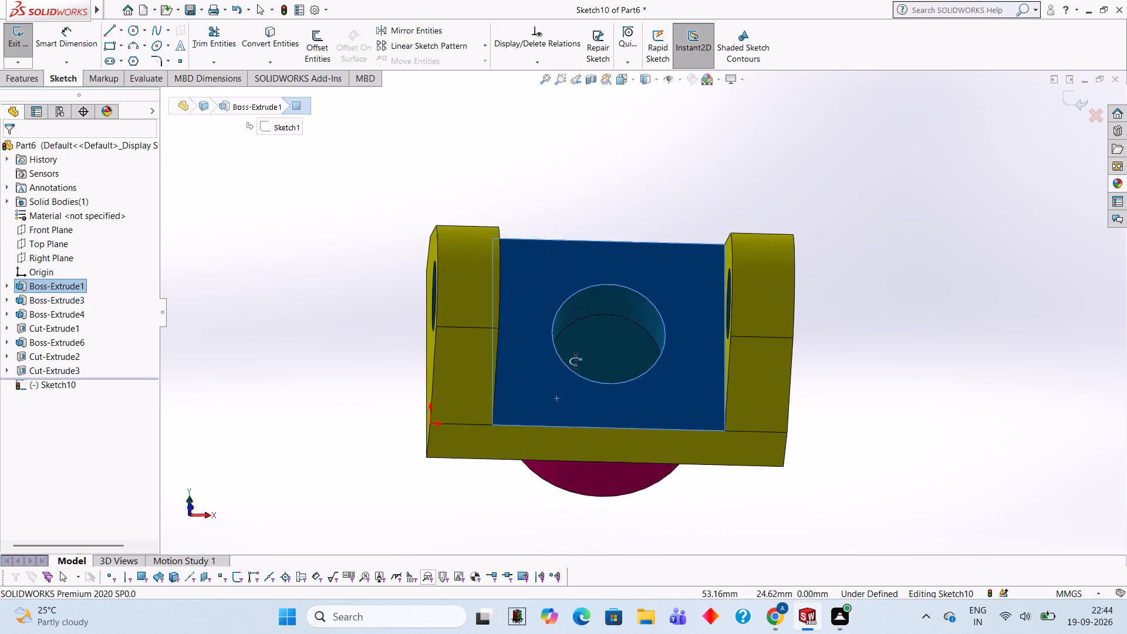
middle_drag(575, 361, 637, 278)
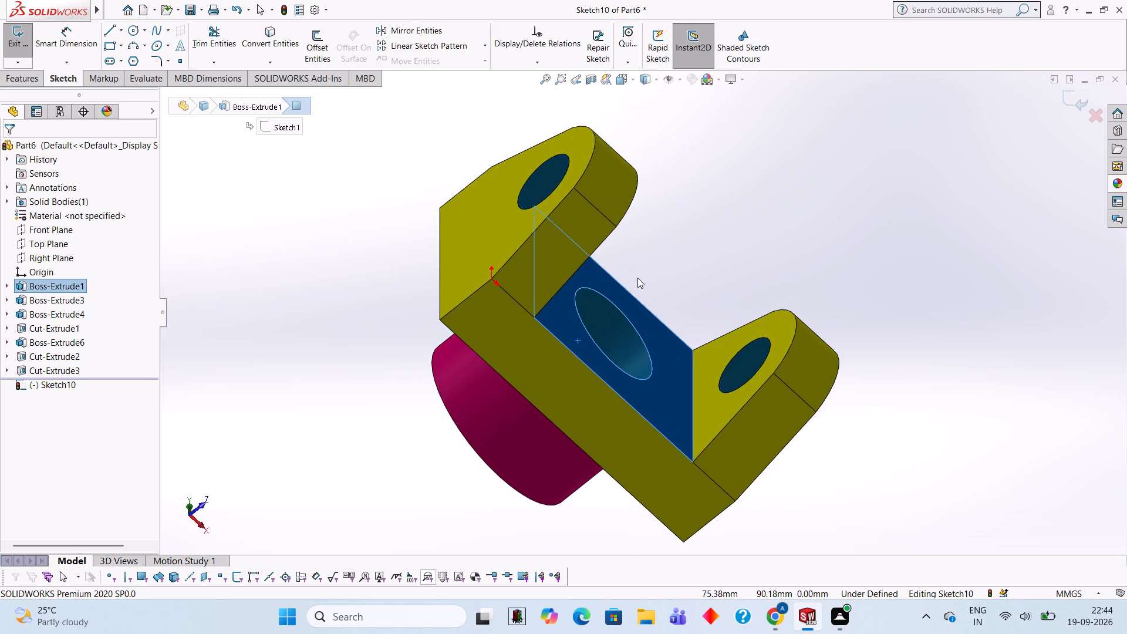
scroll(637, 278, up, 1)
middle_drag(637, 252, 626, 183)
scroll(599, 210, up, 1)
scroll(599, 210, down, 1)
middle_drag(583, 261, 583, 285)
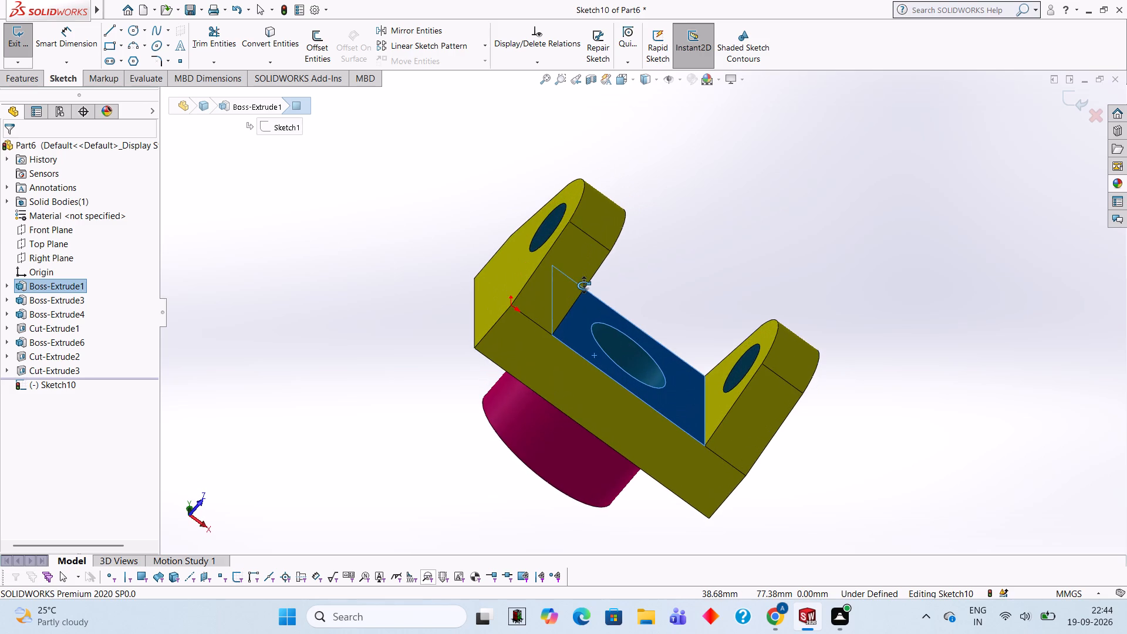
middle_drag(583, 285, 576, 303)
scroll(554, 308, up, 2)
scroll(549, 309, down, 1)
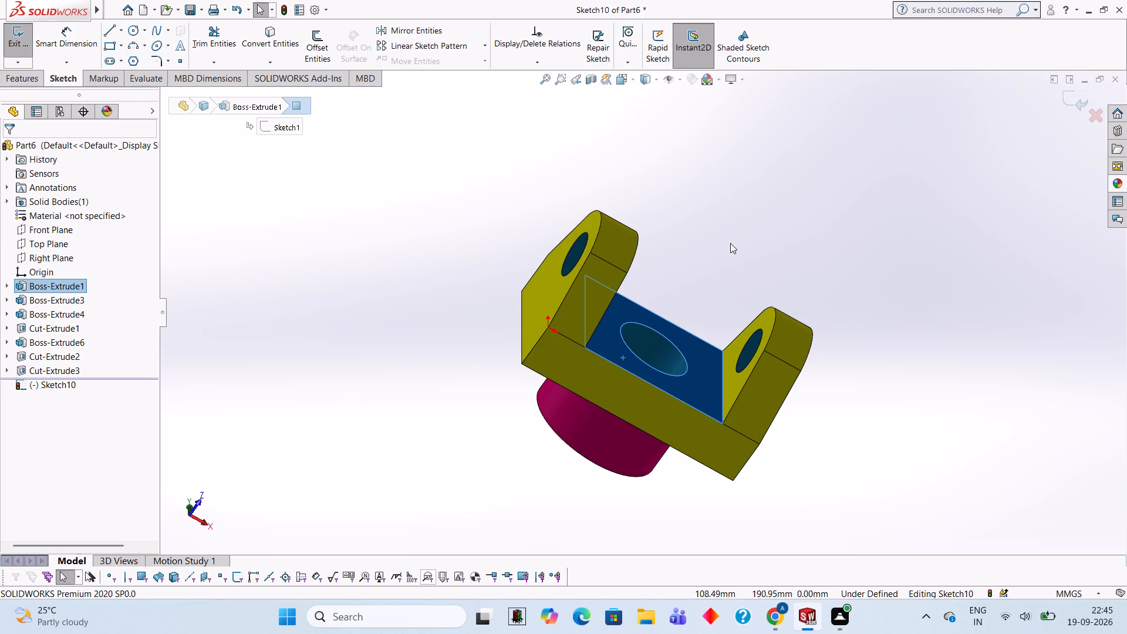
scroll(704, 277, down, 1)
scroll(704, 277, up, 1)
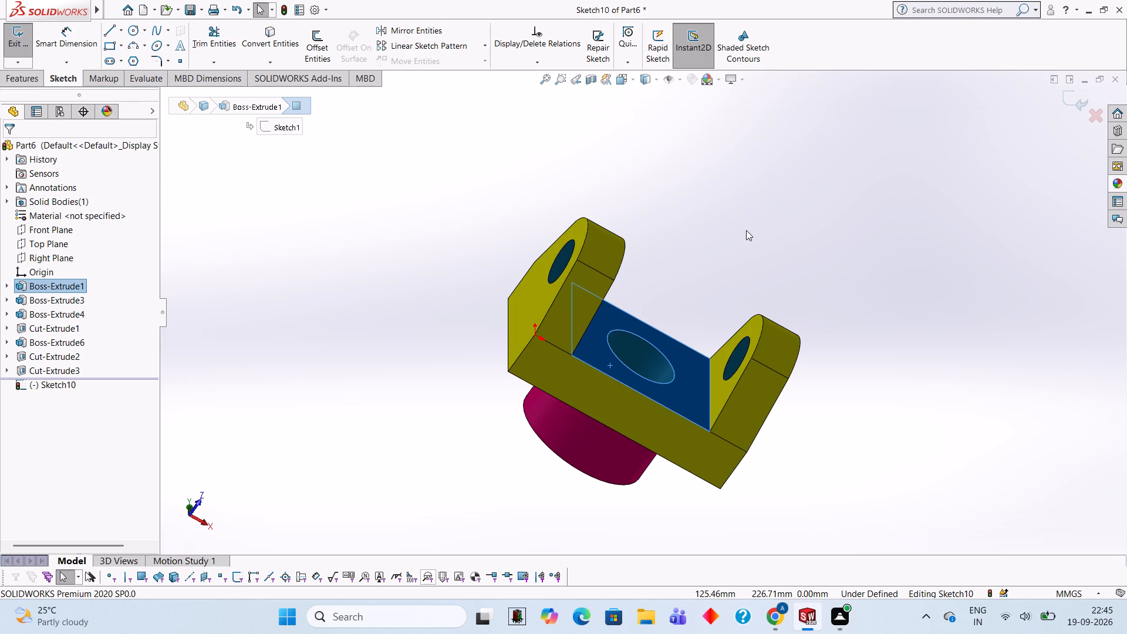
scroll(841, 272, down, 1)
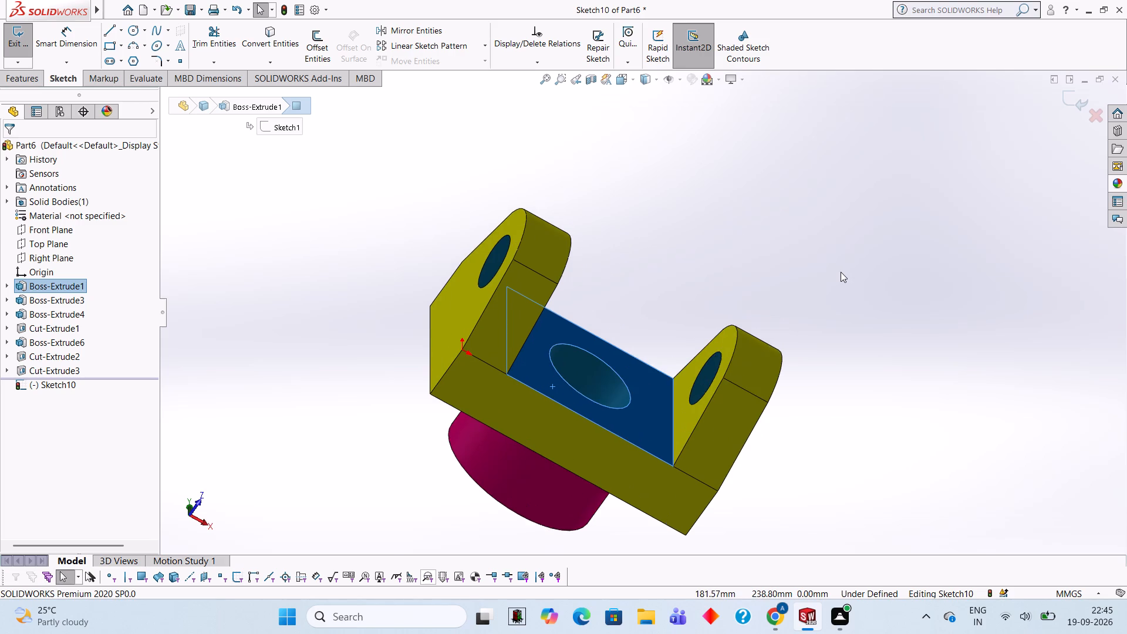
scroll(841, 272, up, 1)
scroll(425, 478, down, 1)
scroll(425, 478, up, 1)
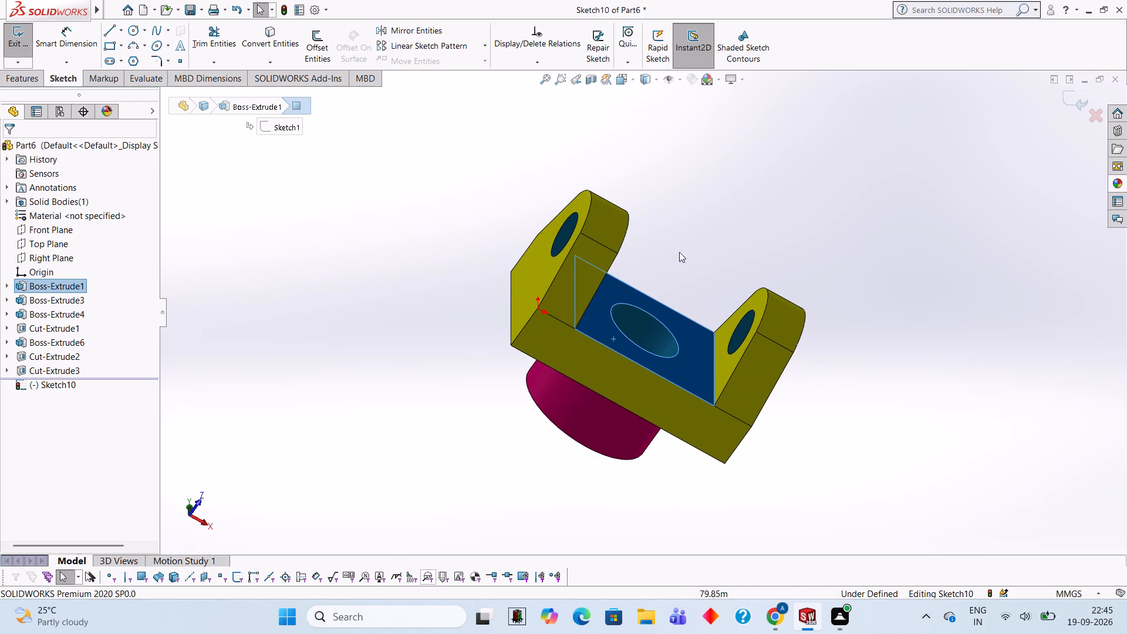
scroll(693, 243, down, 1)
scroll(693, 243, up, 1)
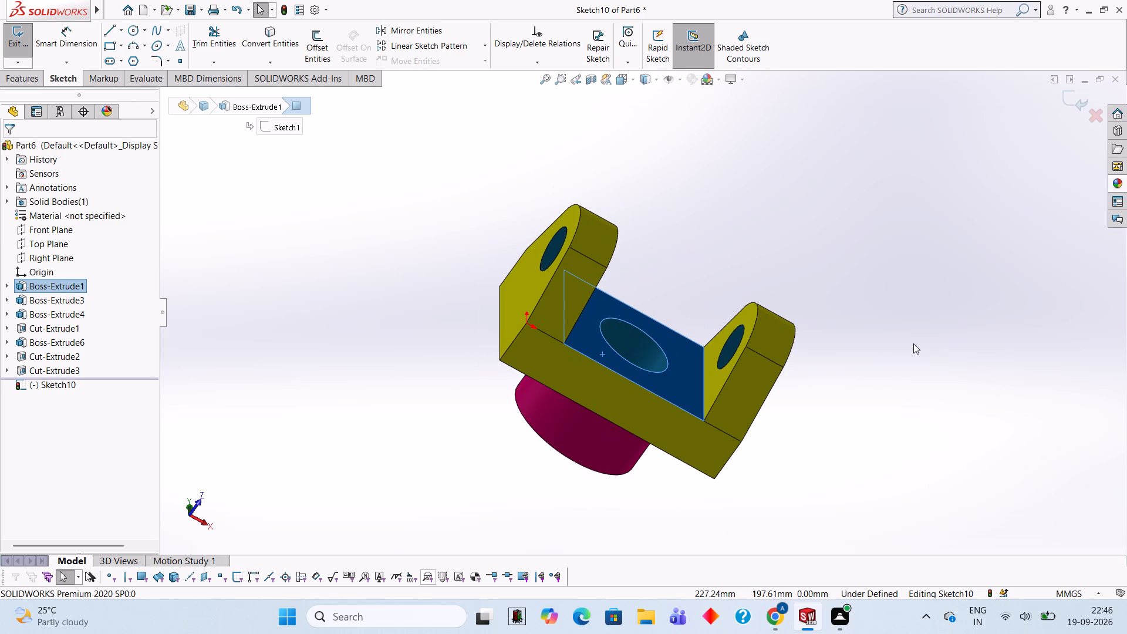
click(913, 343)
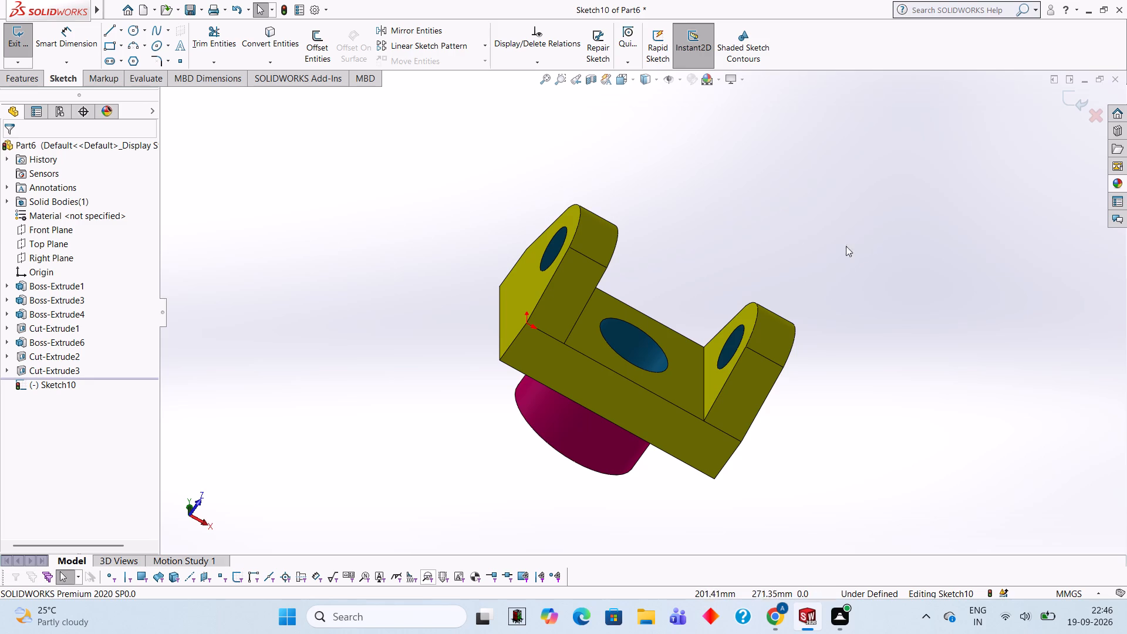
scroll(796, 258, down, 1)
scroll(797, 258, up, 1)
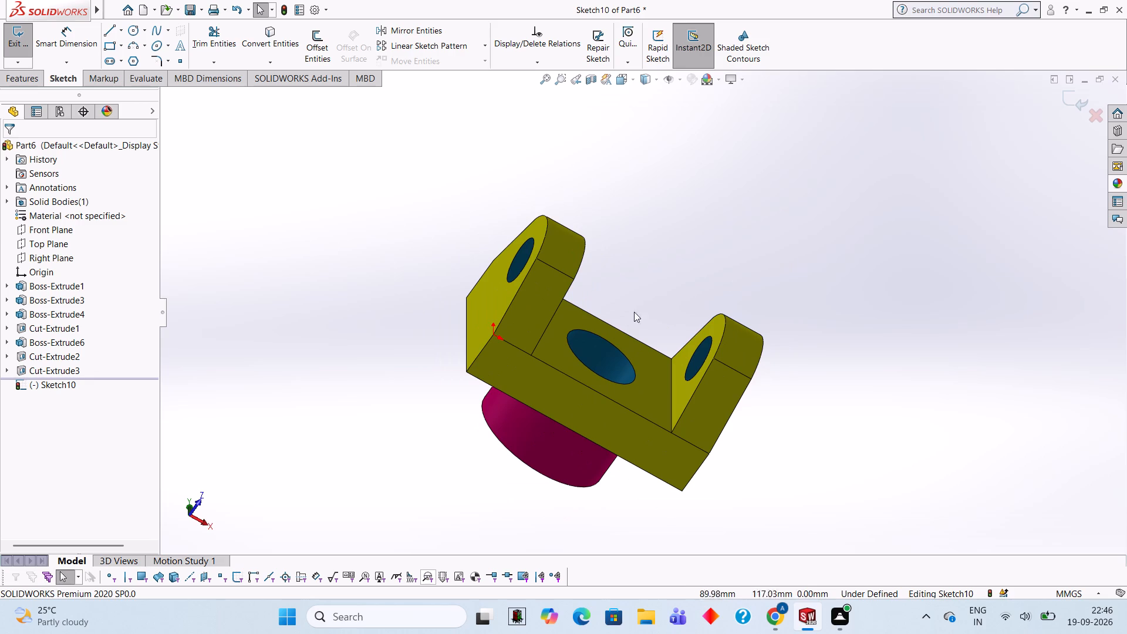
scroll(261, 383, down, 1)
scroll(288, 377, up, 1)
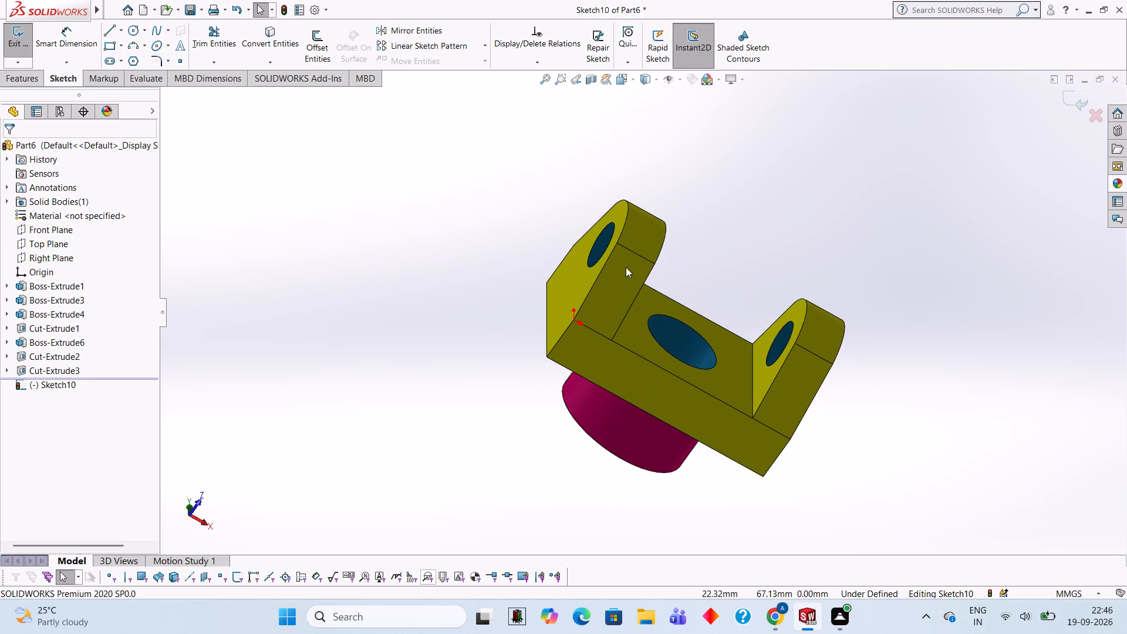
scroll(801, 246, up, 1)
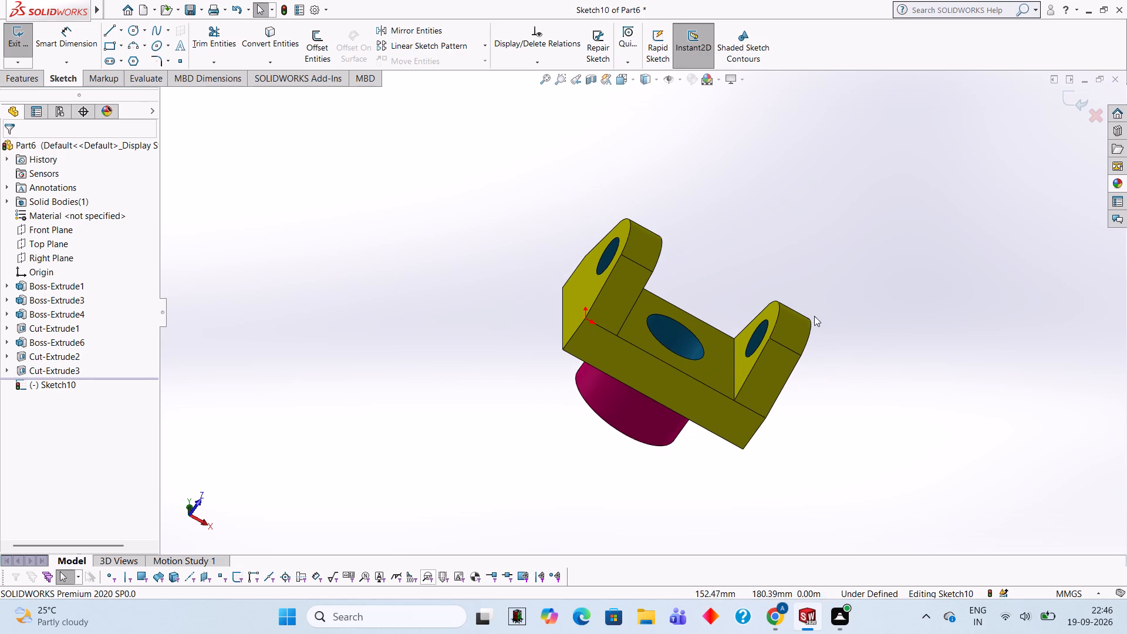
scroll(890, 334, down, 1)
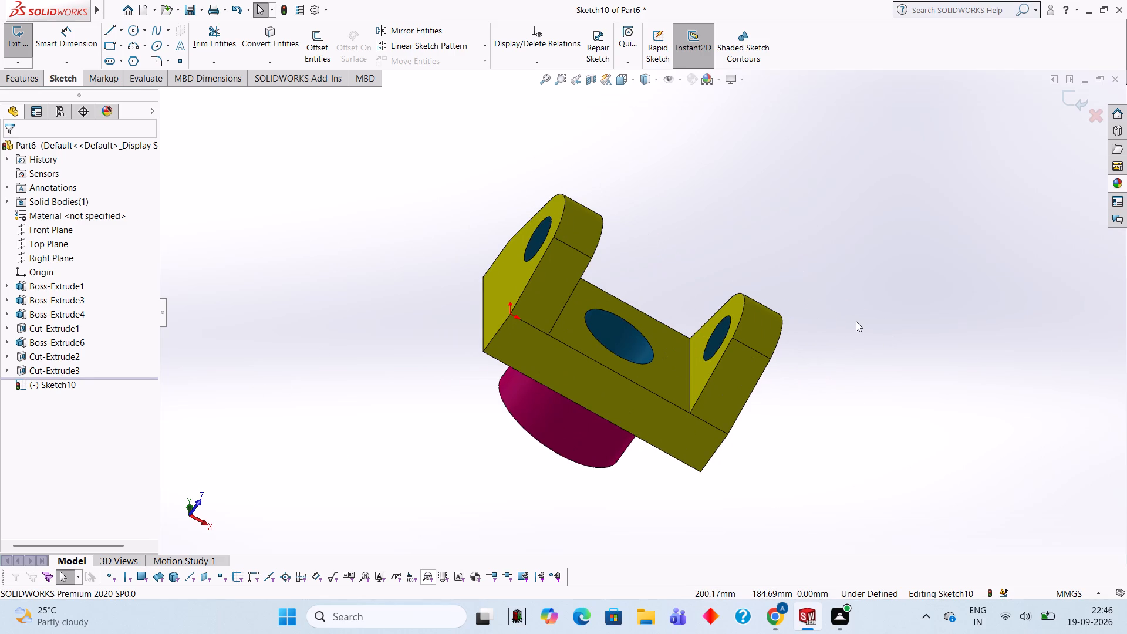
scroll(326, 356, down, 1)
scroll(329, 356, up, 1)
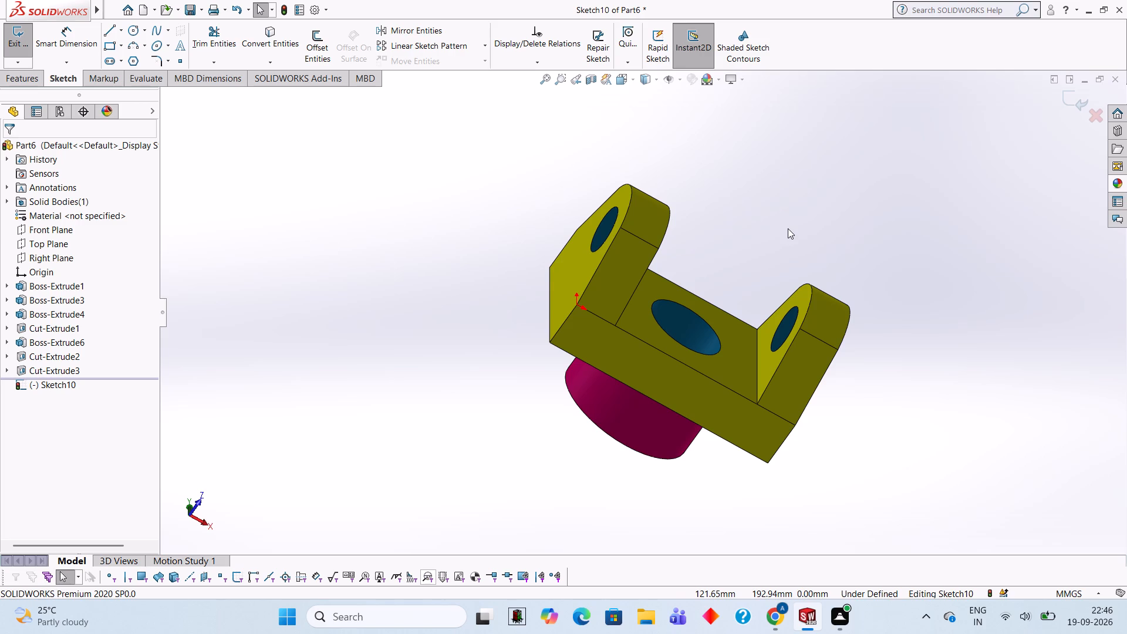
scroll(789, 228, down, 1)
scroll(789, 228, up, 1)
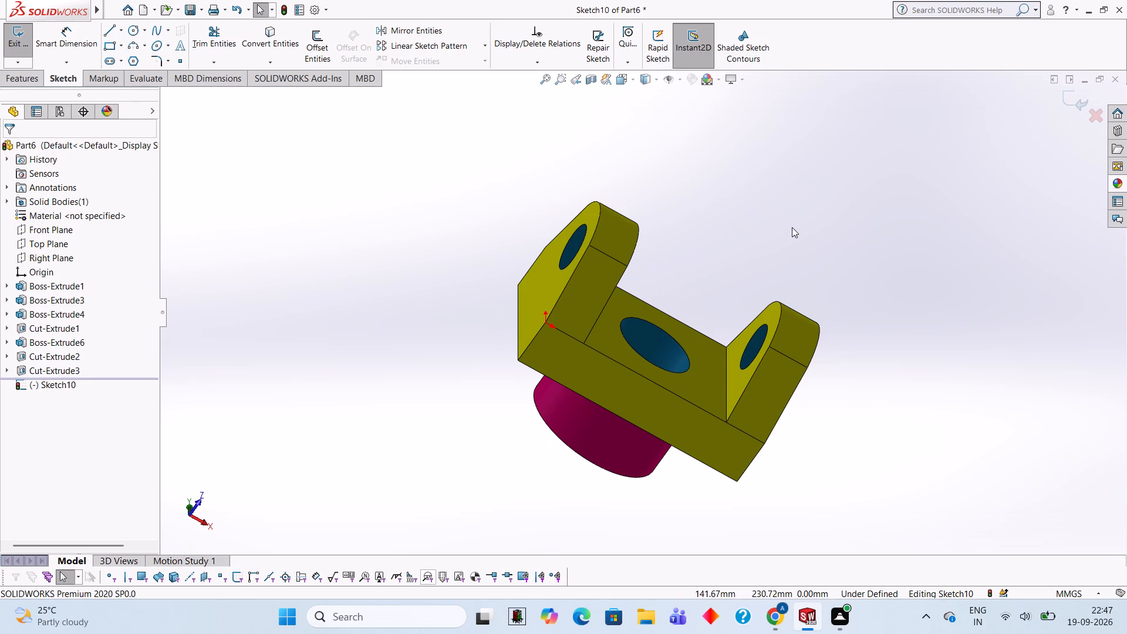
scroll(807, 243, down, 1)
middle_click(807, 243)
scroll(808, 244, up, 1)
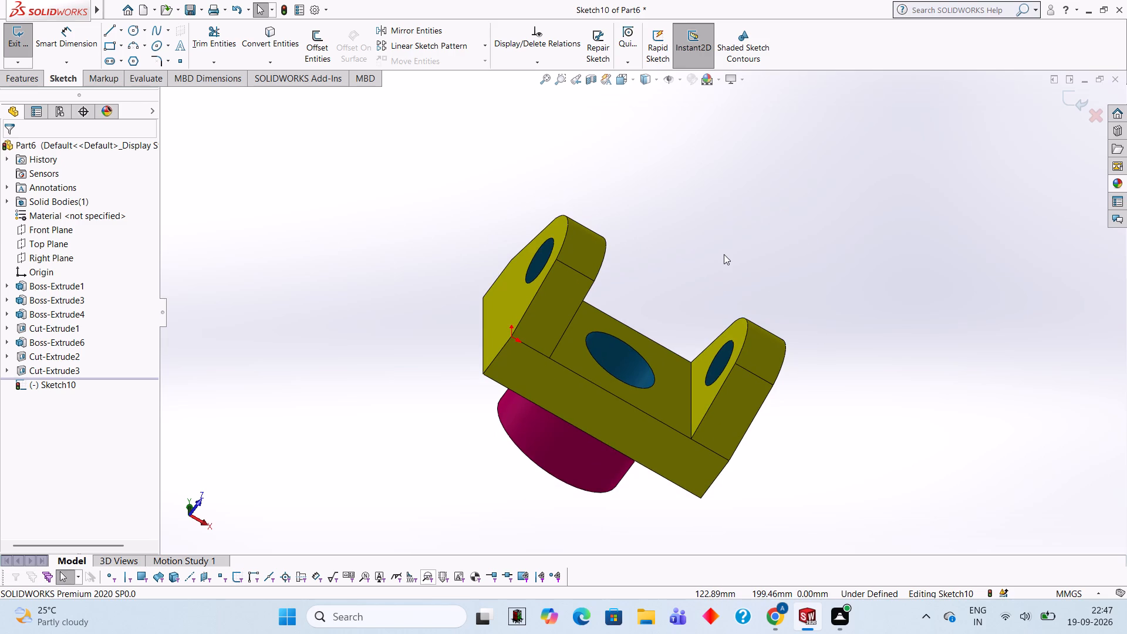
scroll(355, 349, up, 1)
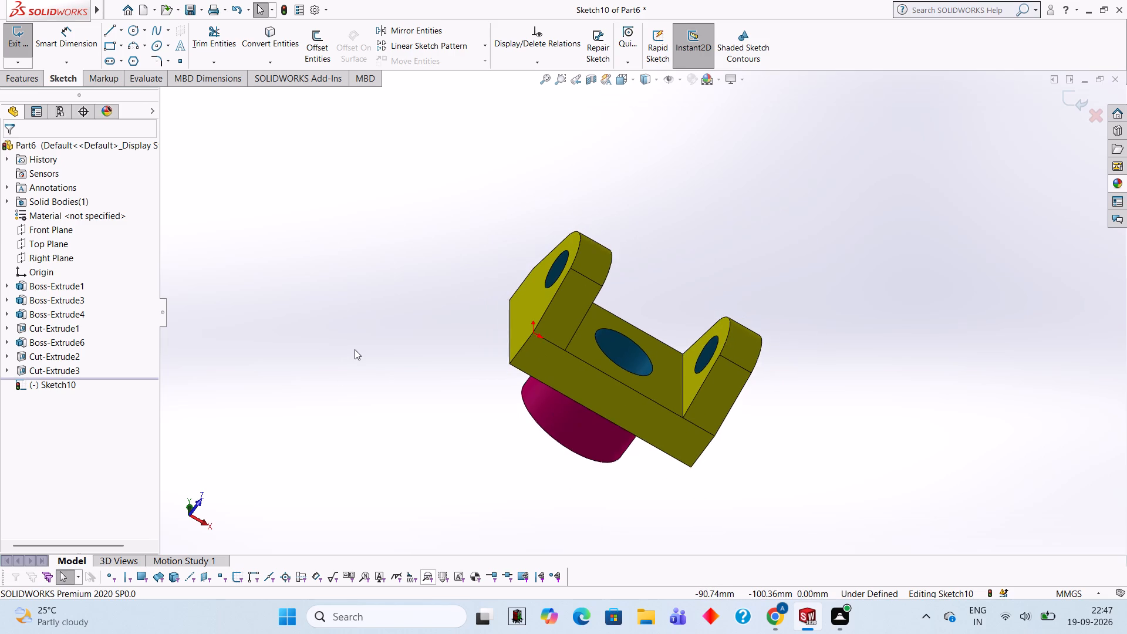
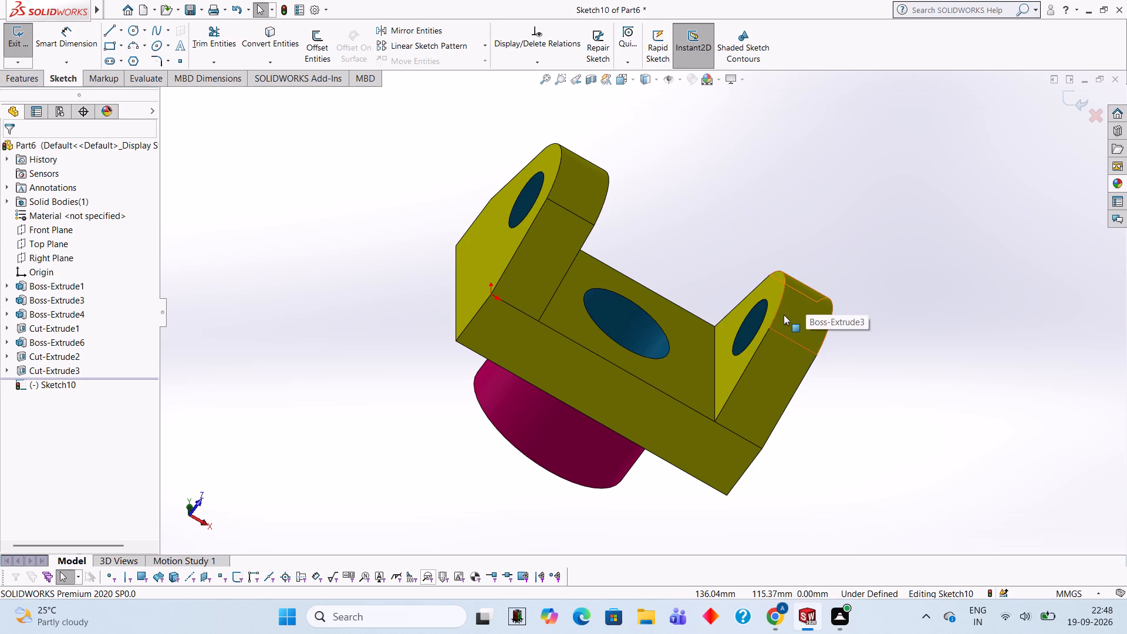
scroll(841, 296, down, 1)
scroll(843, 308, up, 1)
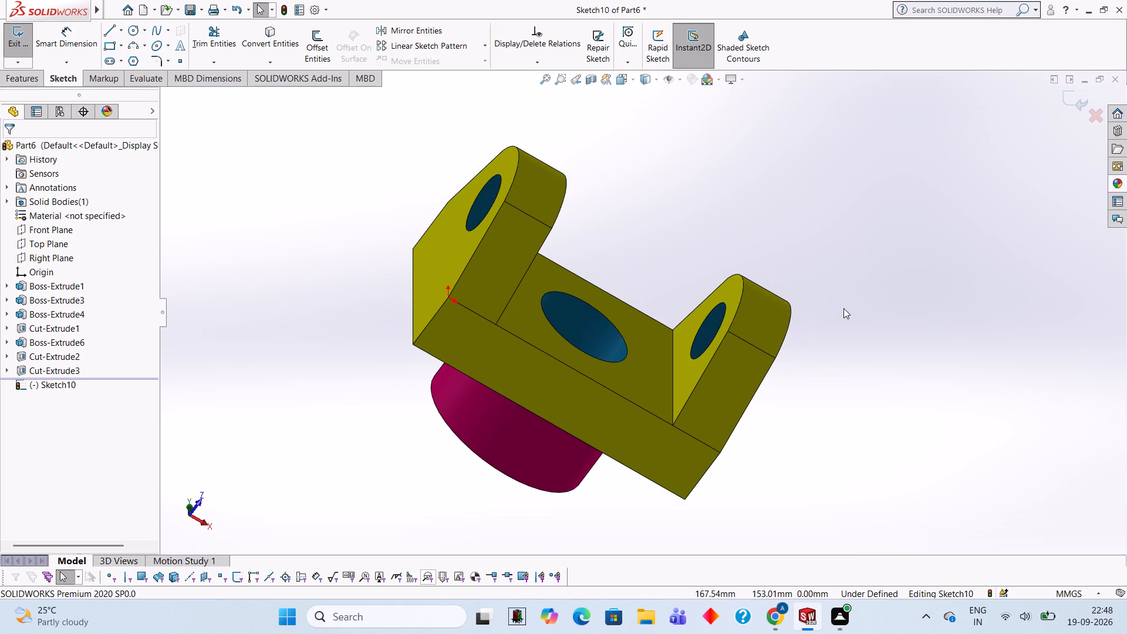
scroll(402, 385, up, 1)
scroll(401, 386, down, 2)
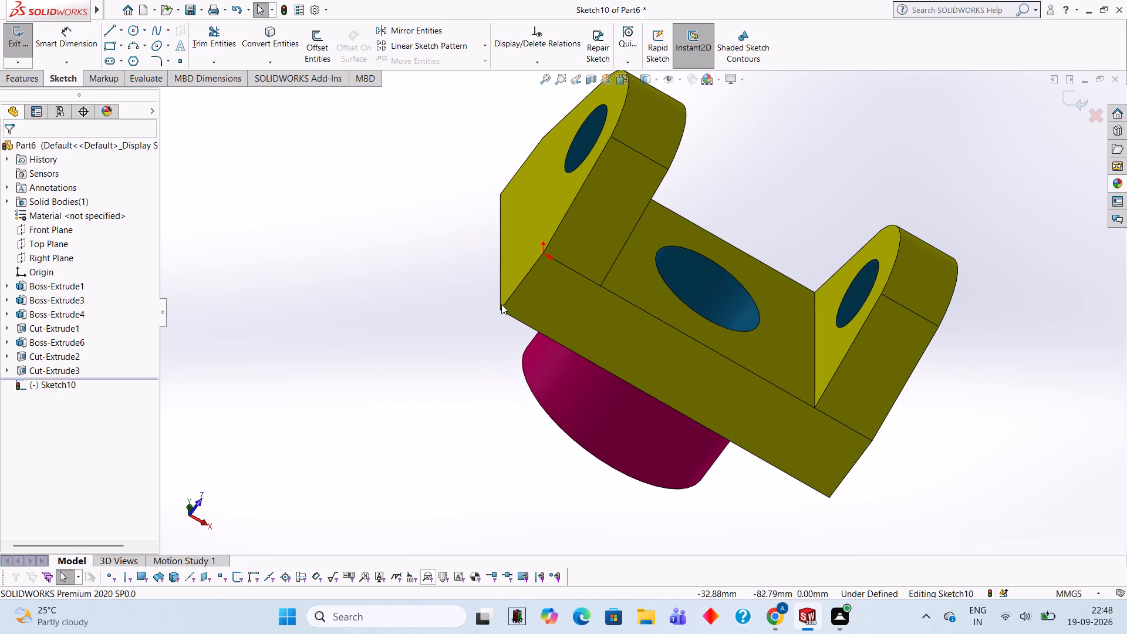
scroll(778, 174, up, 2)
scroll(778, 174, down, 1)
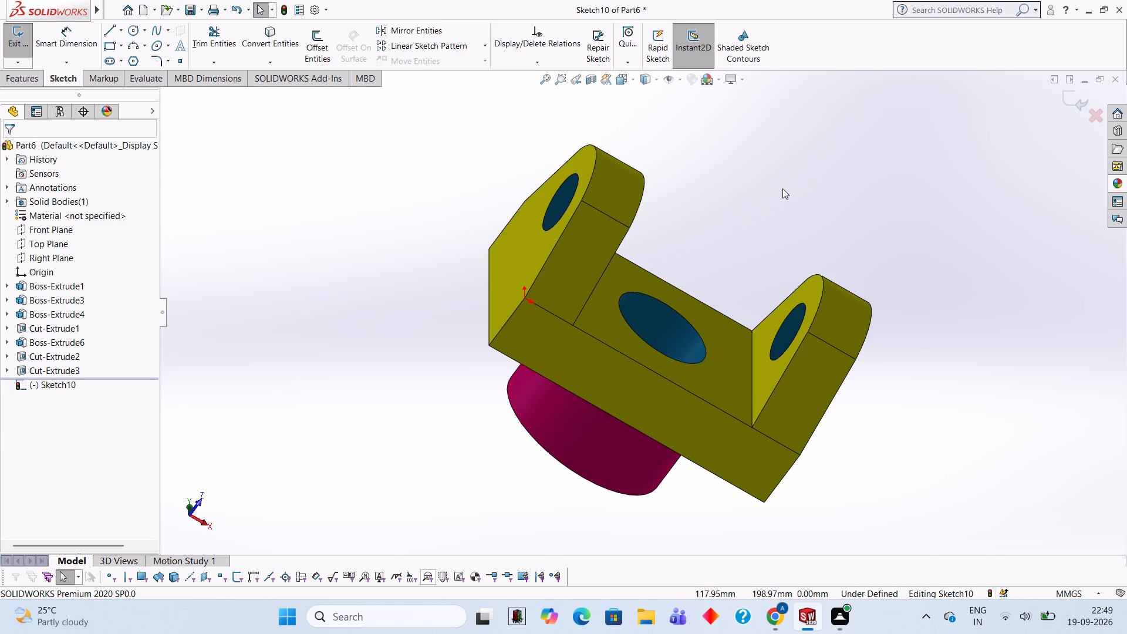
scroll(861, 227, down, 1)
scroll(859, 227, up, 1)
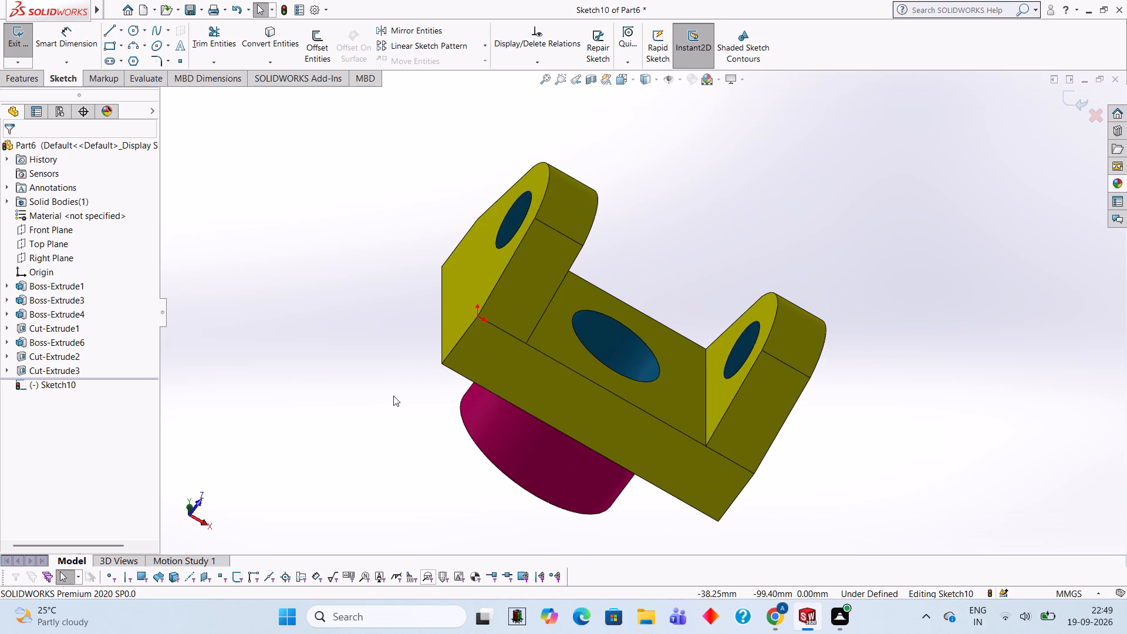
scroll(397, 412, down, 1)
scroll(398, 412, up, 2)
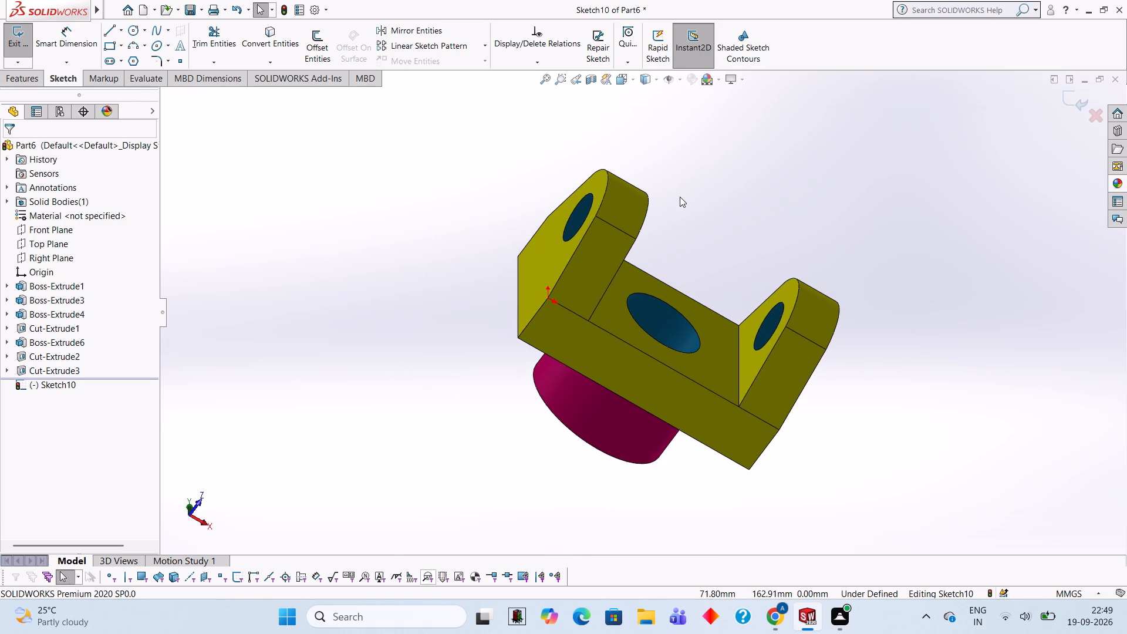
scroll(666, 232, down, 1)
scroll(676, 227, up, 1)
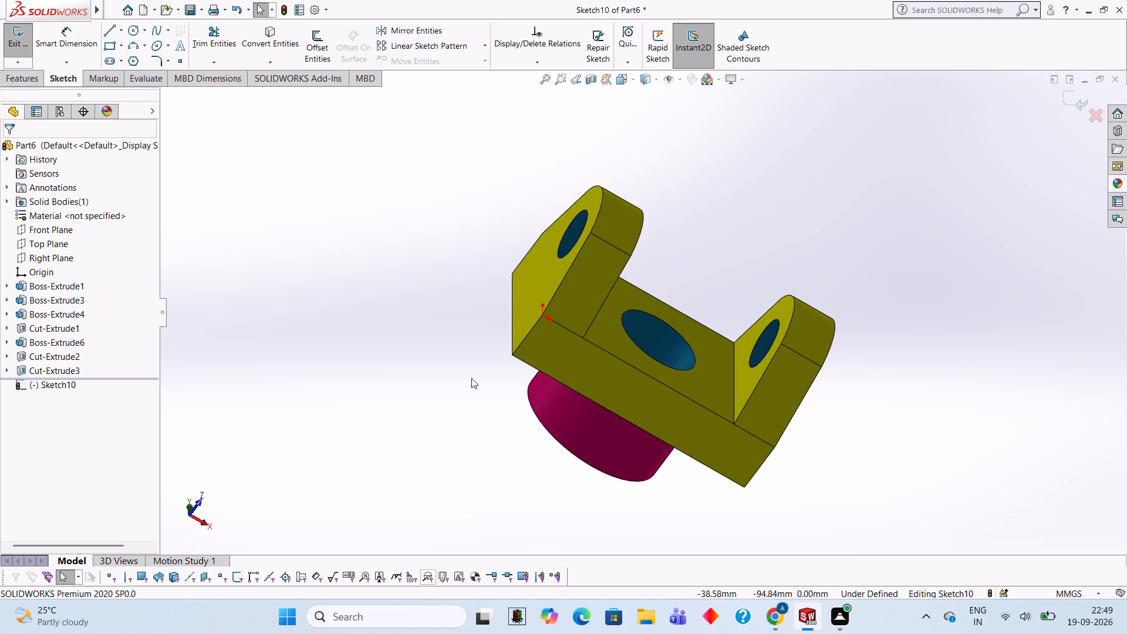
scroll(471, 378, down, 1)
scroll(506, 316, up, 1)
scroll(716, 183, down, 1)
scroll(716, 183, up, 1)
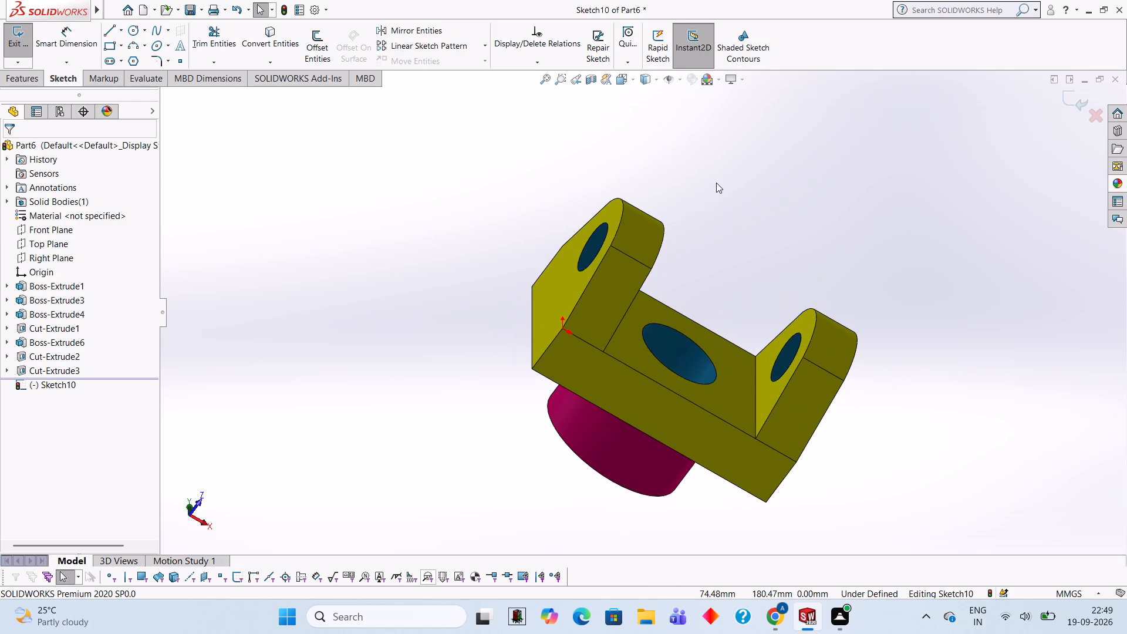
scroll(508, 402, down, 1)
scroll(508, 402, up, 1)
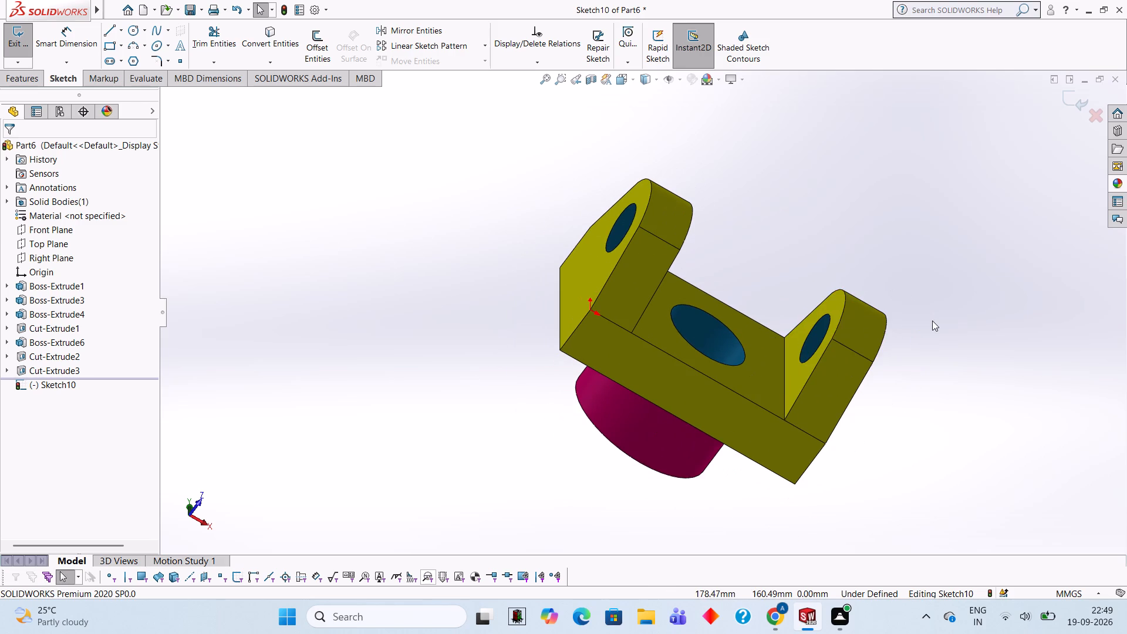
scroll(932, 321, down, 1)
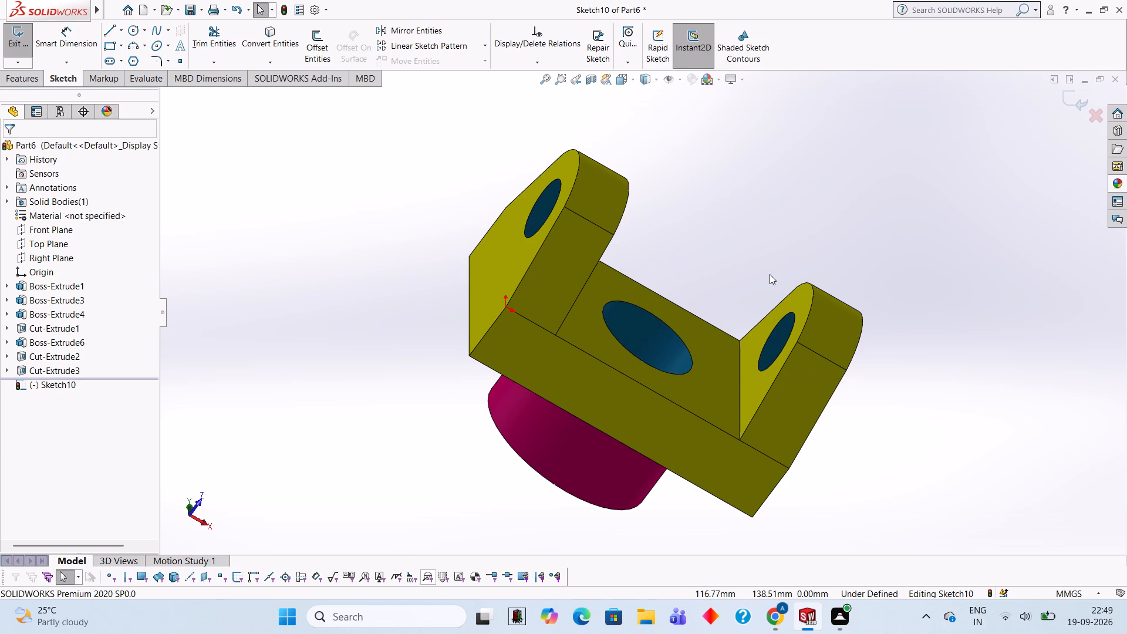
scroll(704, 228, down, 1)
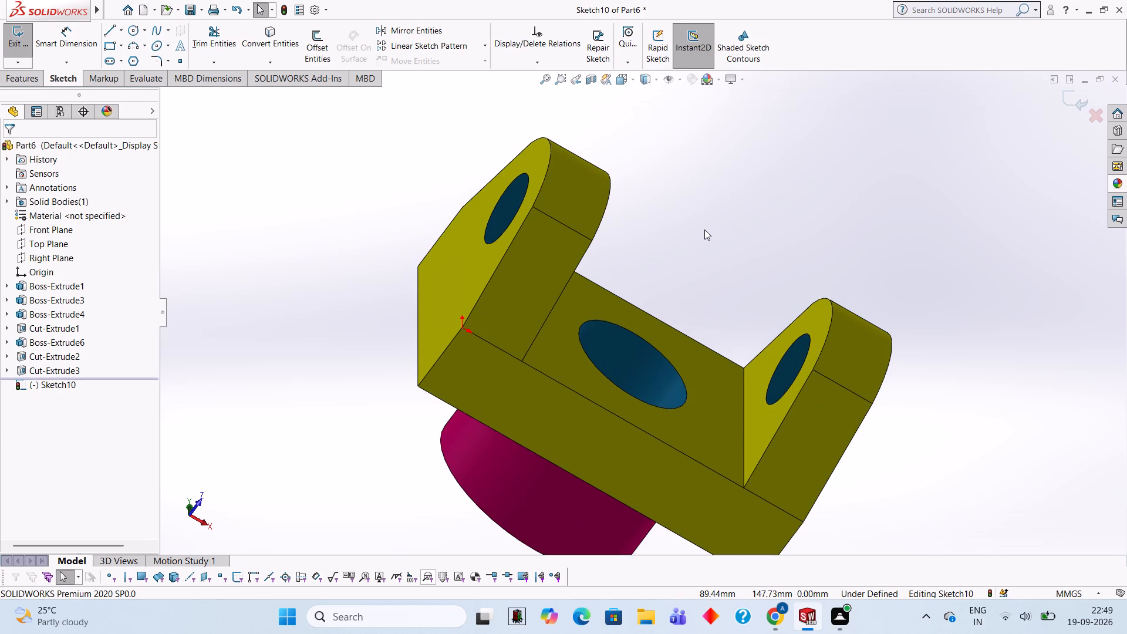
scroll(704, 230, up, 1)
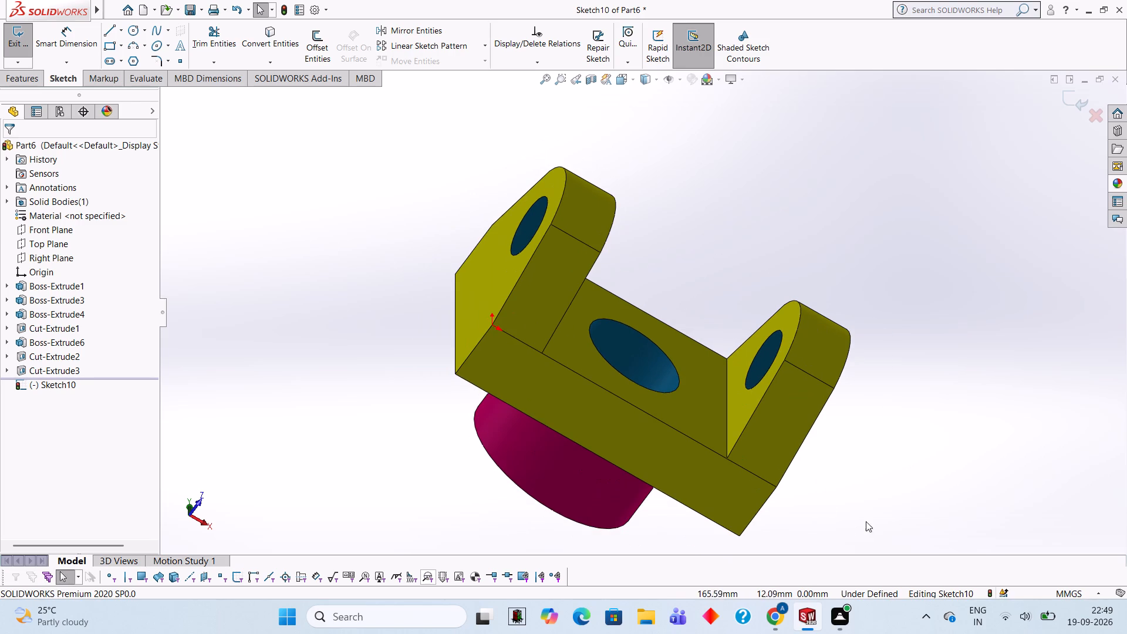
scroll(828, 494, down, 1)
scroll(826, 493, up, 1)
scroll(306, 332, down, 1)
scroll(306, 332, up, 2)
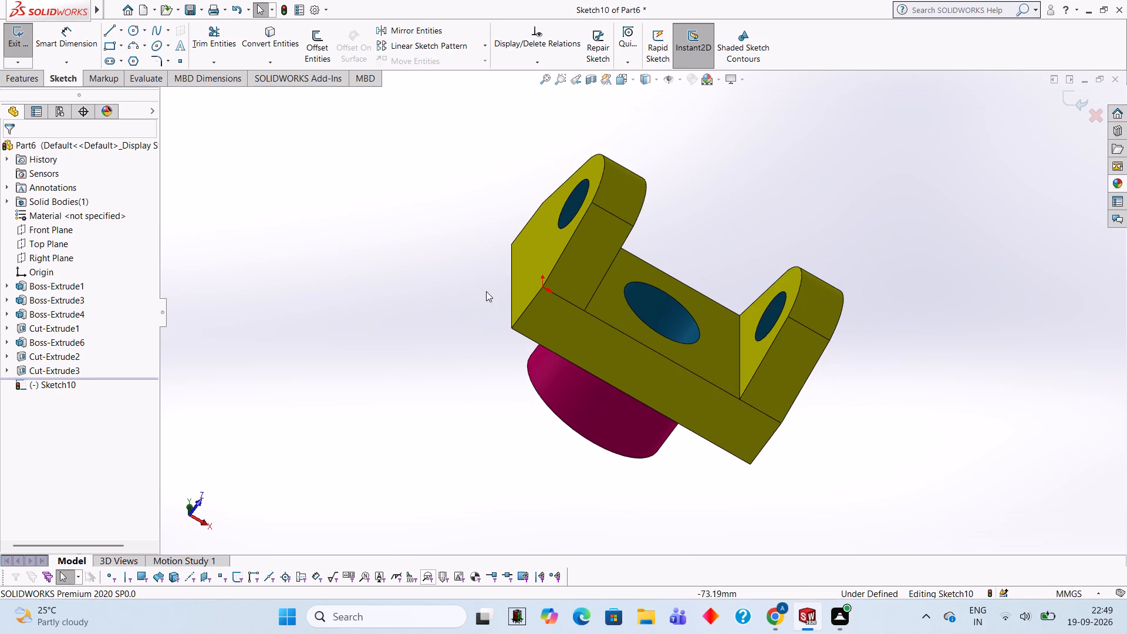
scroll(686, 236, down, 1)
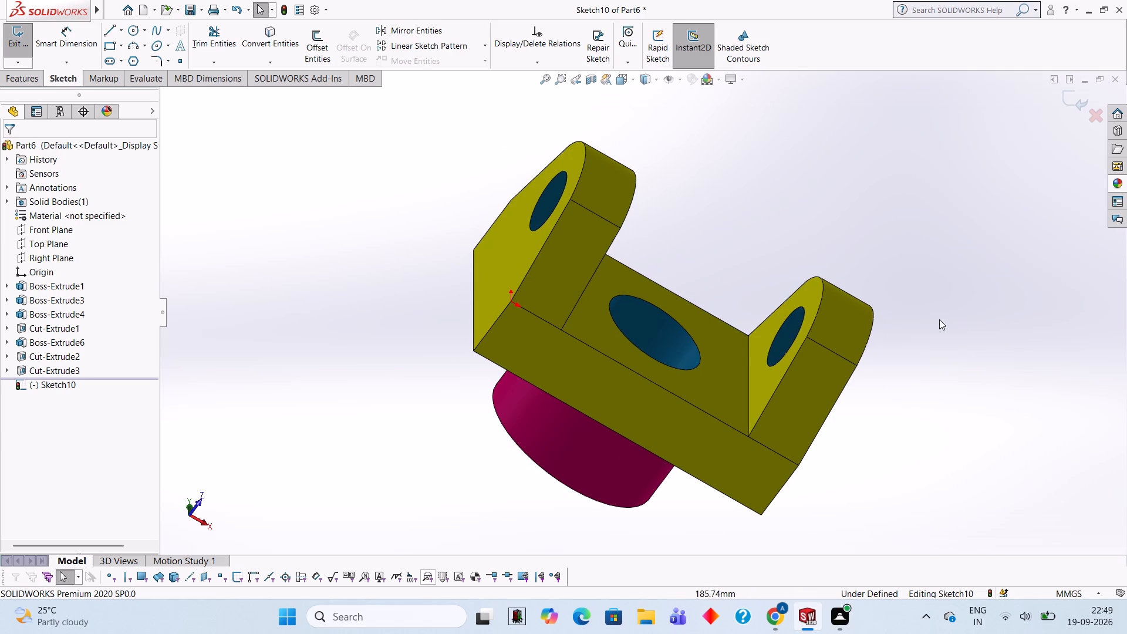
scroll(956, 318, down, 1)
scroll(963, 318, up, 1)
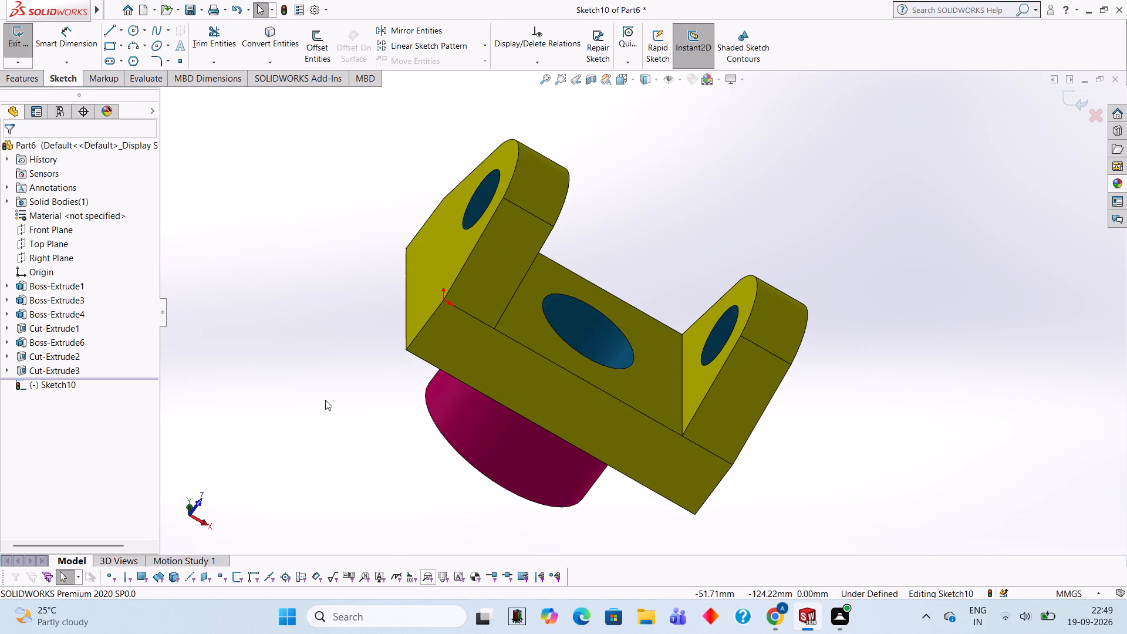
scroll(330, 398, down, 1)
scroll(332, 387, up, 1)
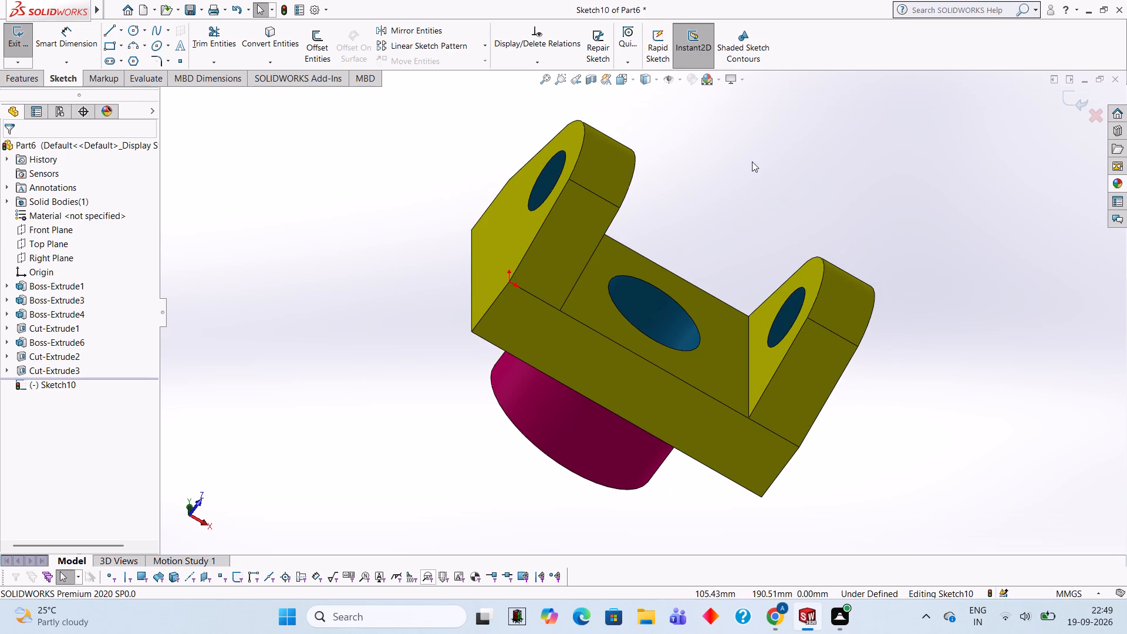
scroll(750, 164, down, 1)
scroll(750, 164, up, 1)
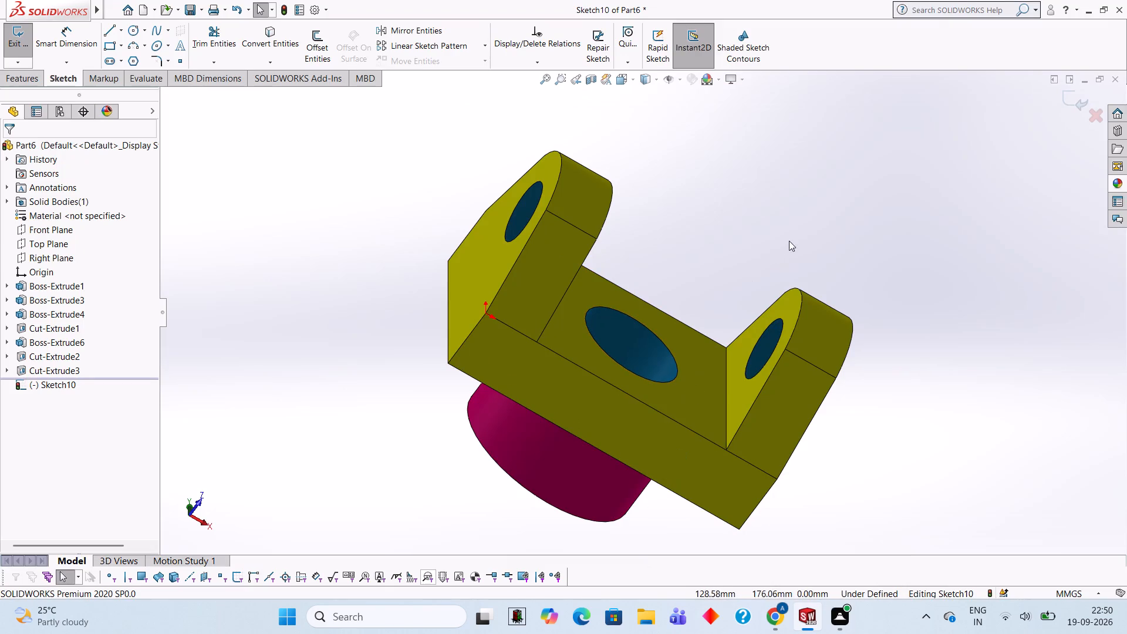
Examine the bracket from the back boss side, the lug side and obliquely from below, checking the boss, lug holes and middle hole.
middle_drag(832, 268, 947, 322)
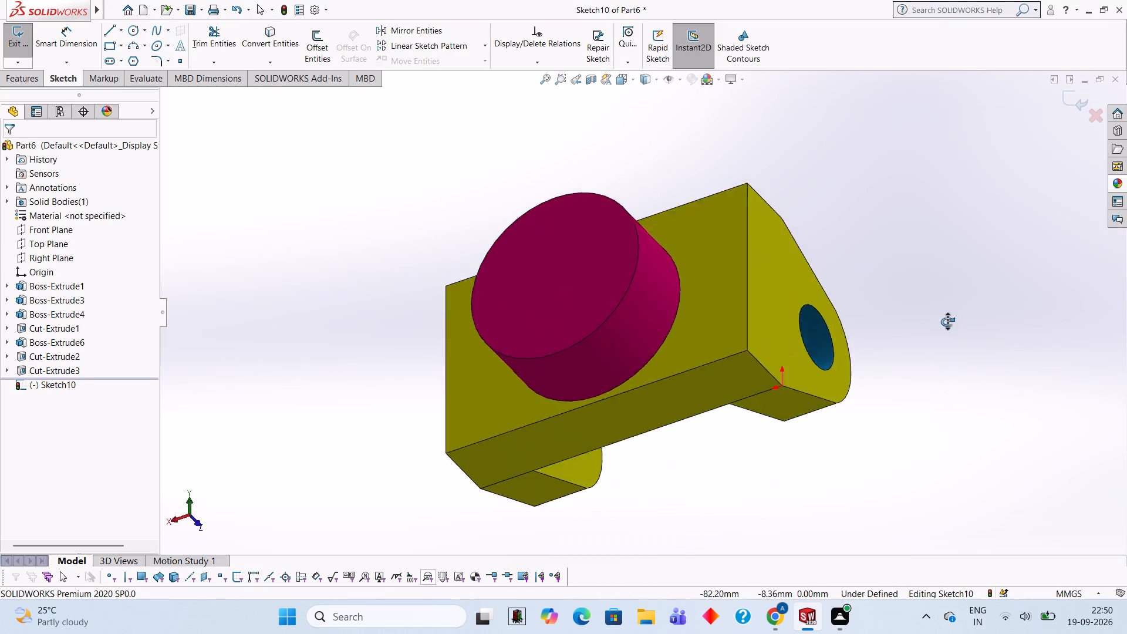
middle_drag(947, 322, 967, 389)
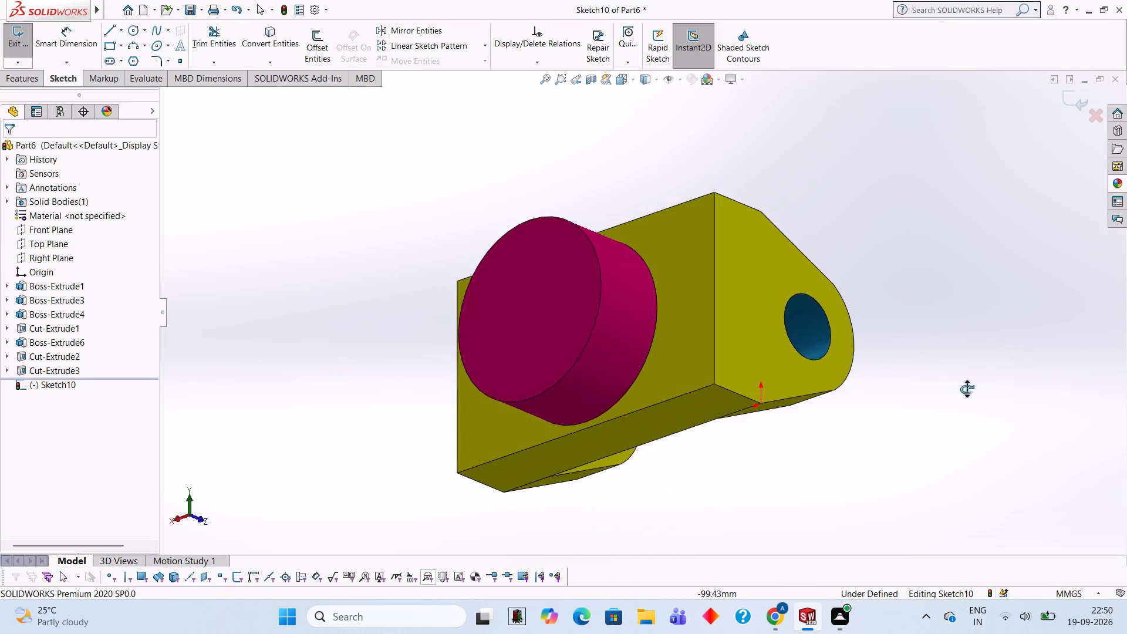
middle_drag(967, 389, 846, 395)
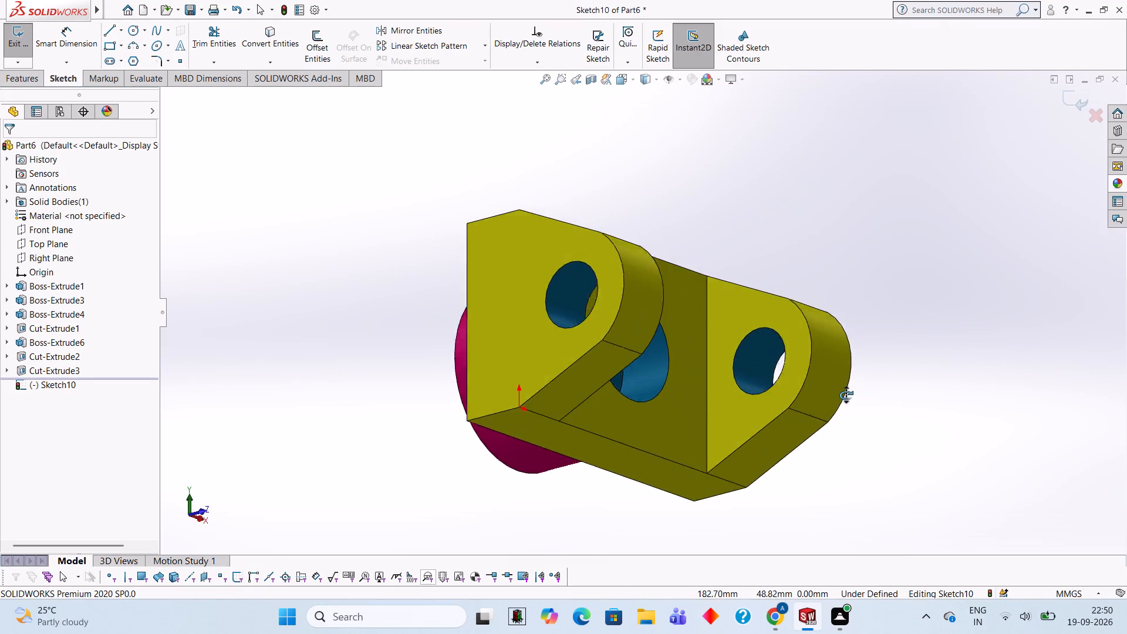
middle_drag(846, 395, 838, 341)
scroll(828, 346, up, 2)
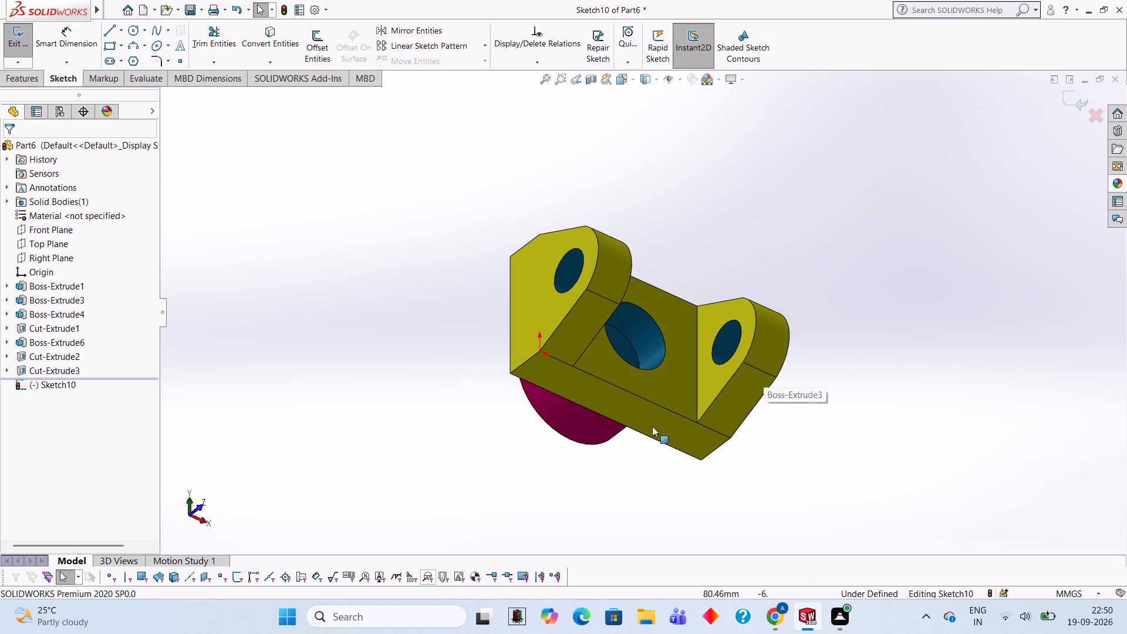
middle_drag(643, 464, 656, 369)
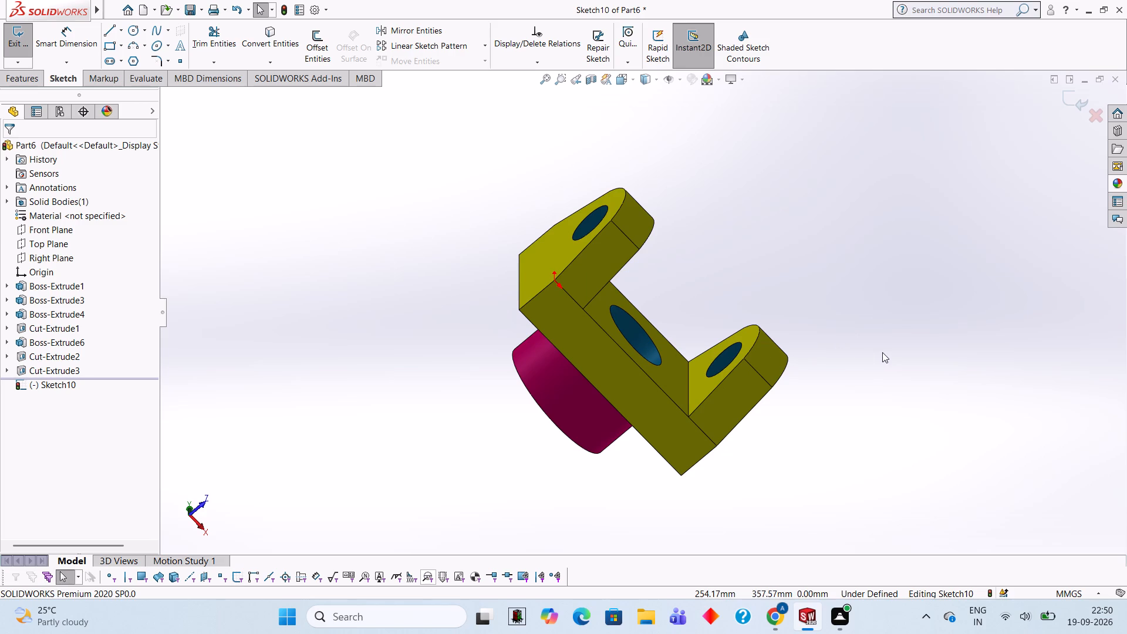
middle_drag(862, 353, 841, 354)
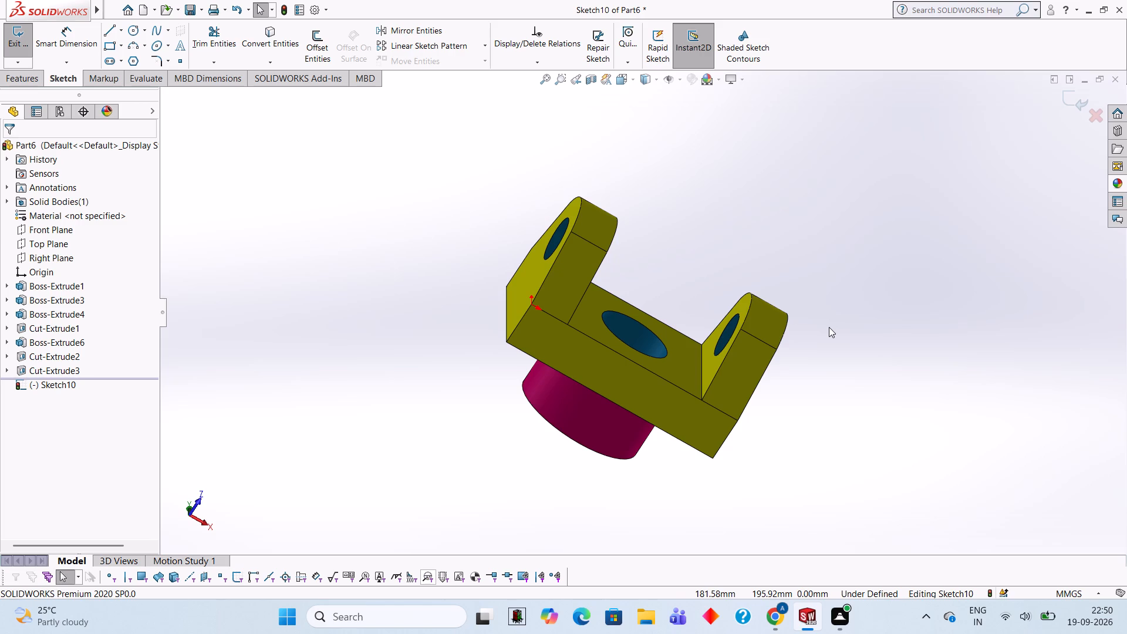
middle_drag(841, 264, 827, 342)
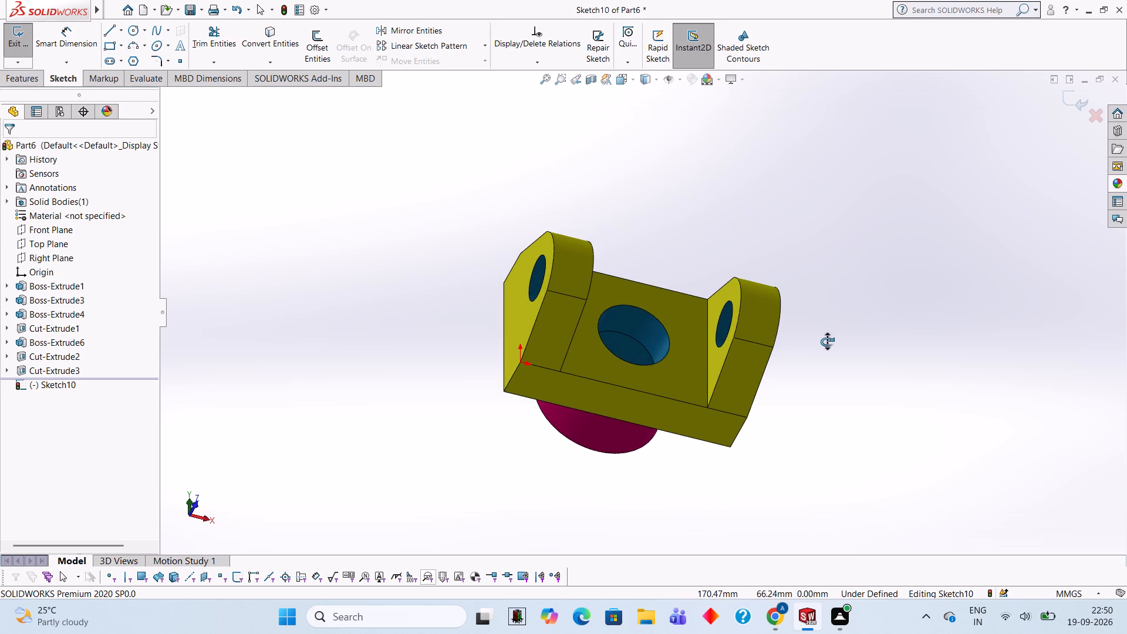
middle_drag(827, 342, 855, 301)
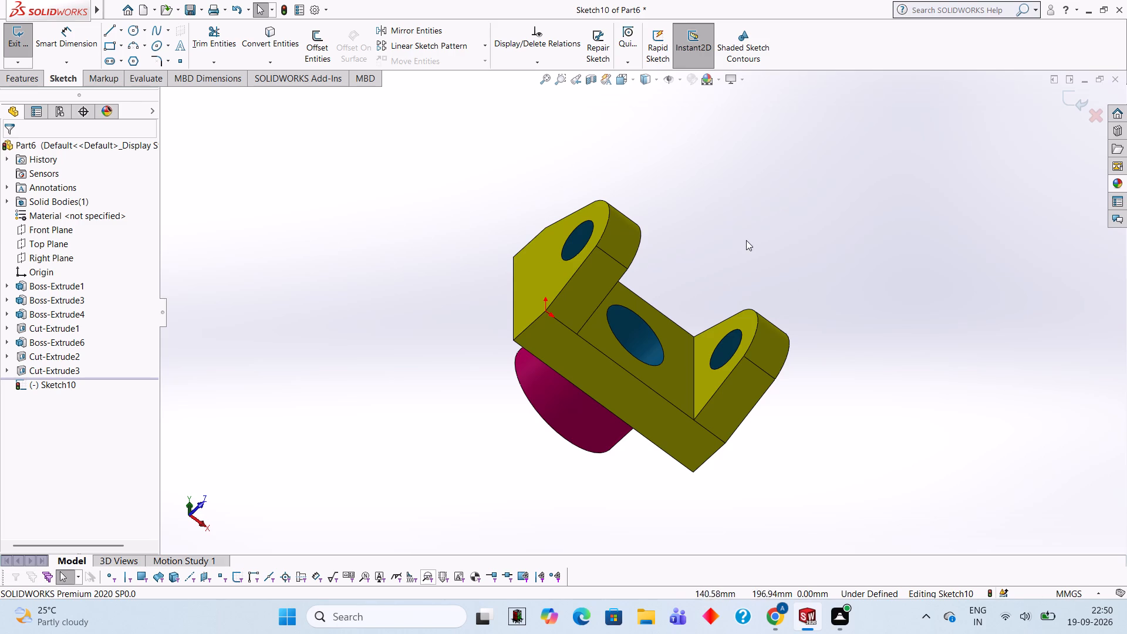
Inspect the two lugs, their holes, the middle hole and the back boss from oblique underside views and from the front.
scroll(915, 297, down, 1)
middle_drag(915, 297, 926, 248)
scroll(642, 370, up, 1)
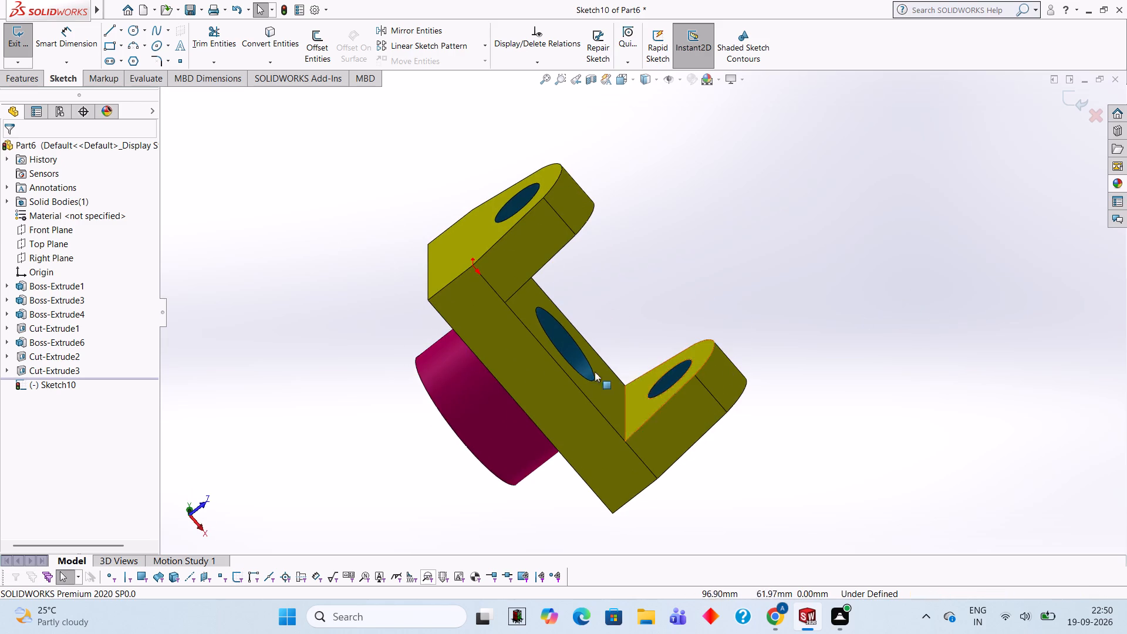
scroll(453, 377, down, 1)
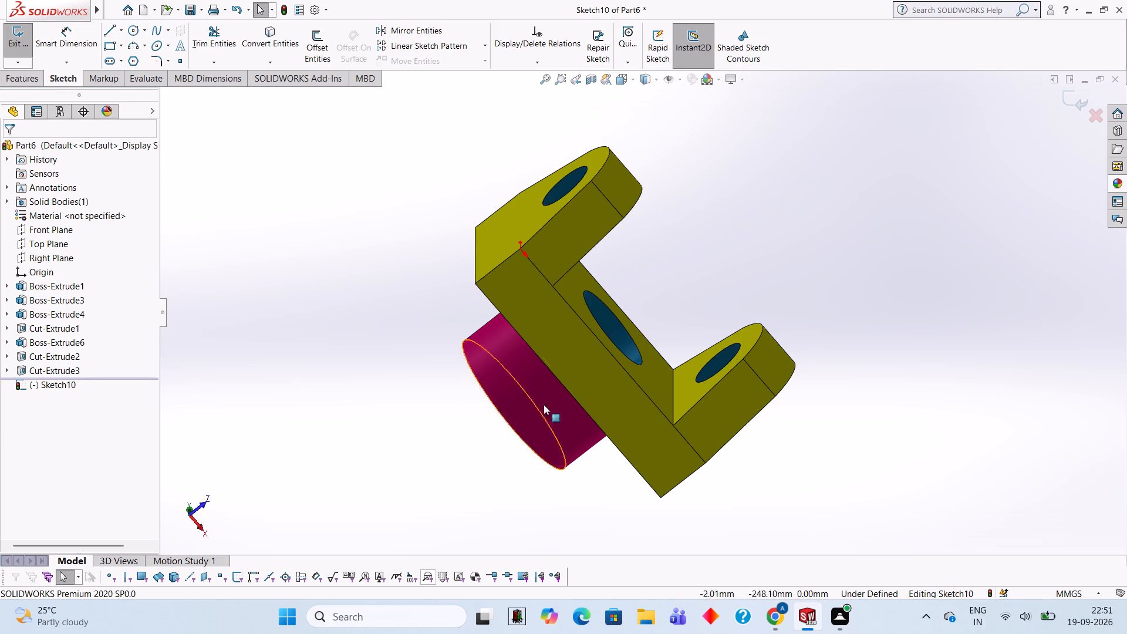
middle_drag(751, 261, 741, 315)
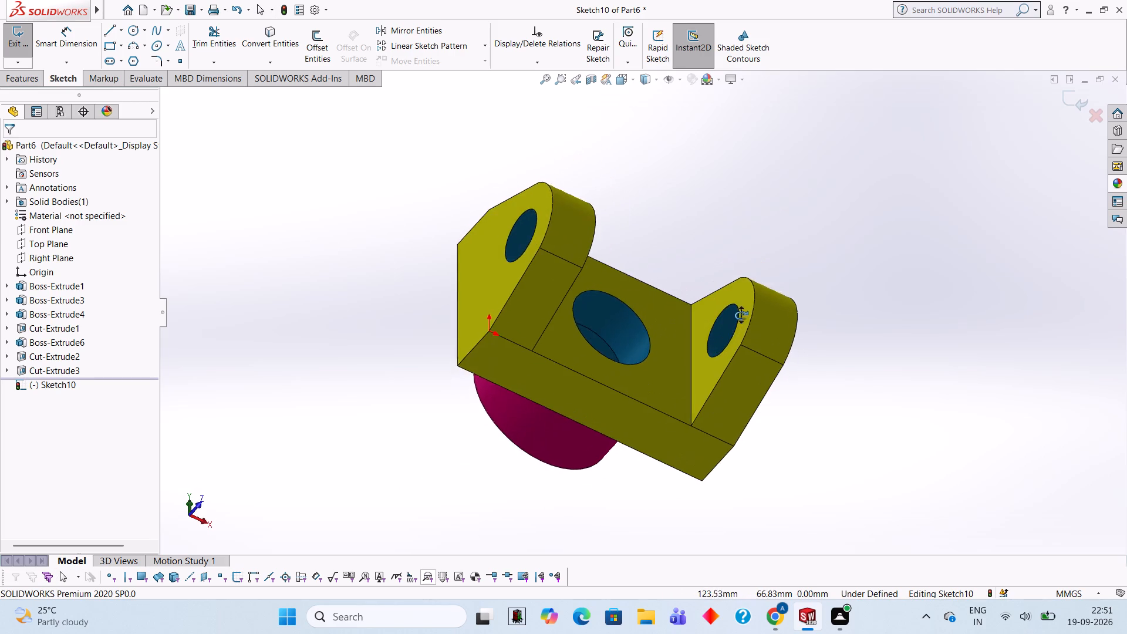
middle_drag(741, 315, 739, 352)
scroll(429, 423, up, 1)
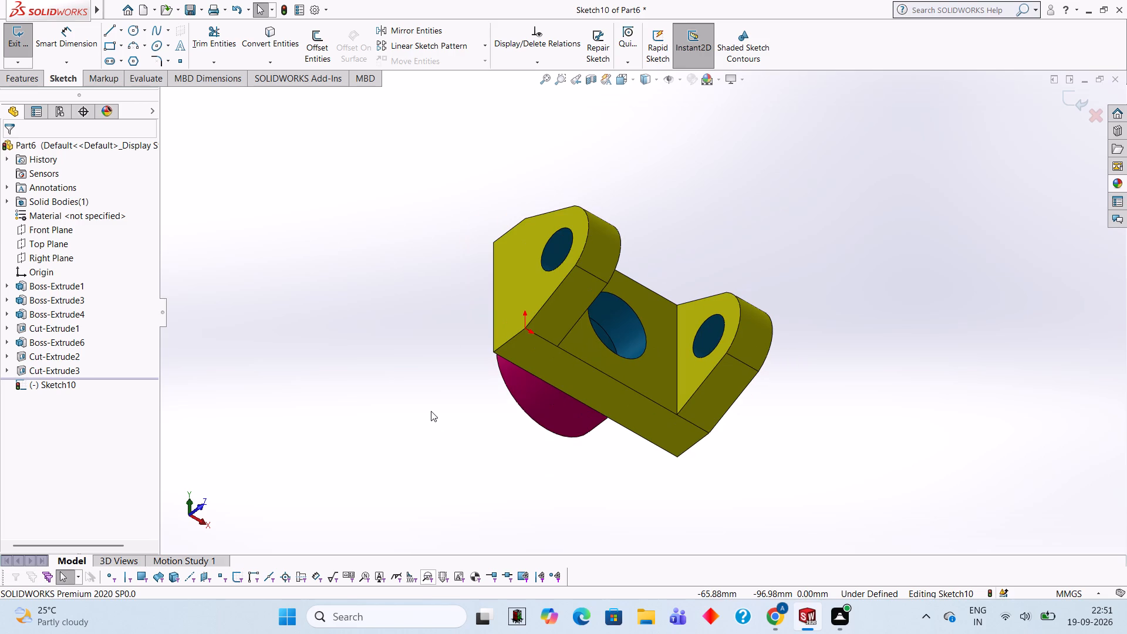
scroll(436, 411, down, 1)
middle_drag(436, 411, 449, 350)
scroll(449, 350, up, 1)
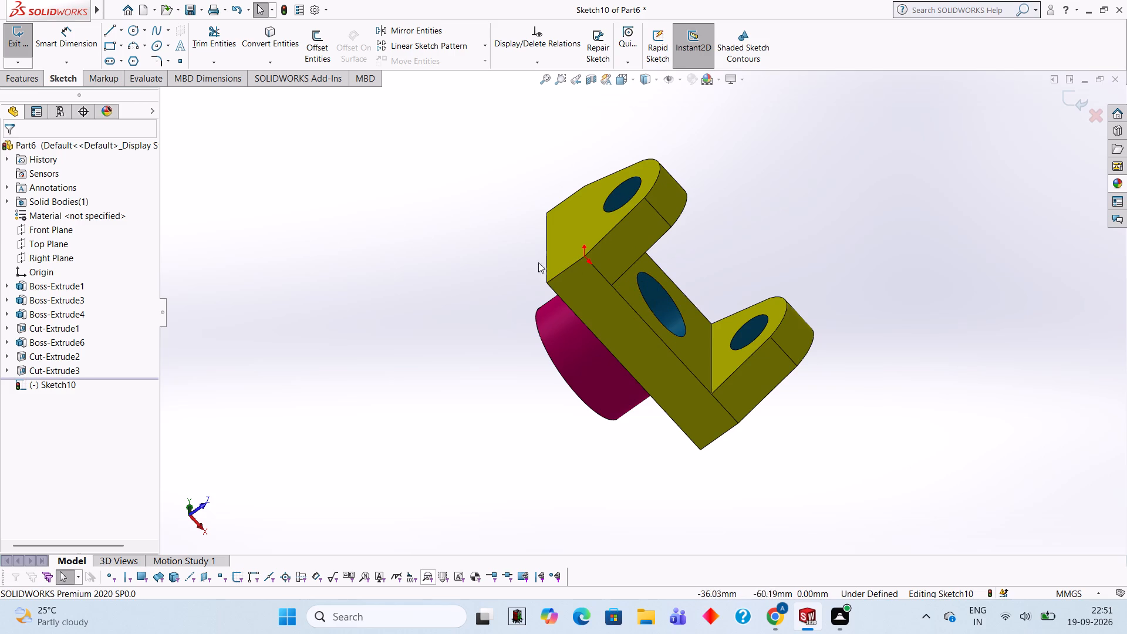
middle_drag(753, 253, 735, 293)
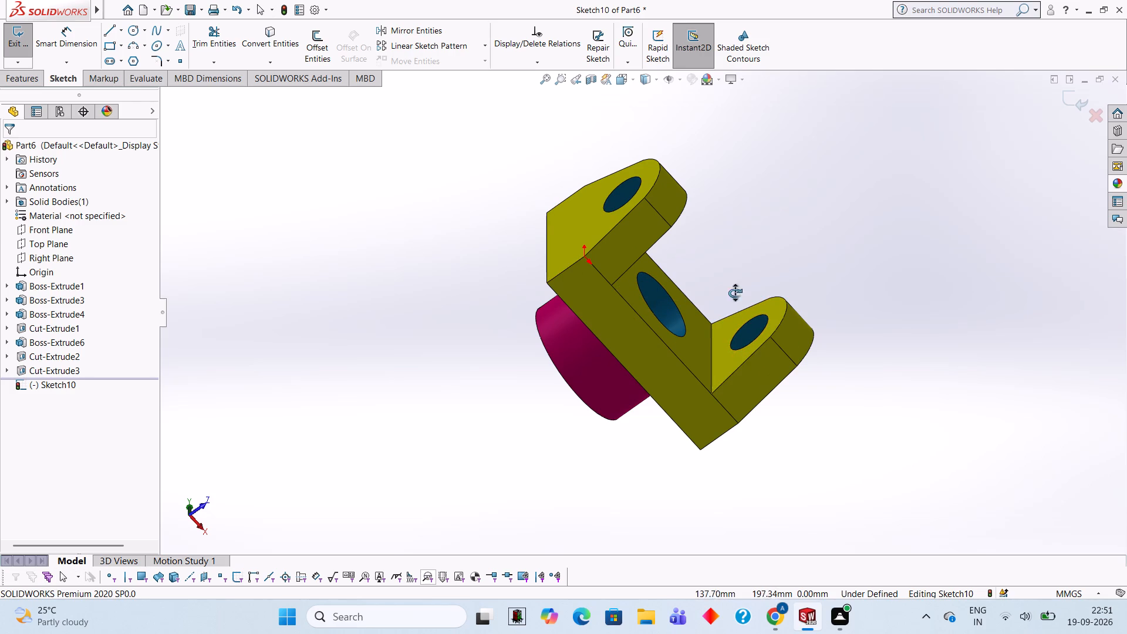
middle_drag(735, 293, 735, 247)
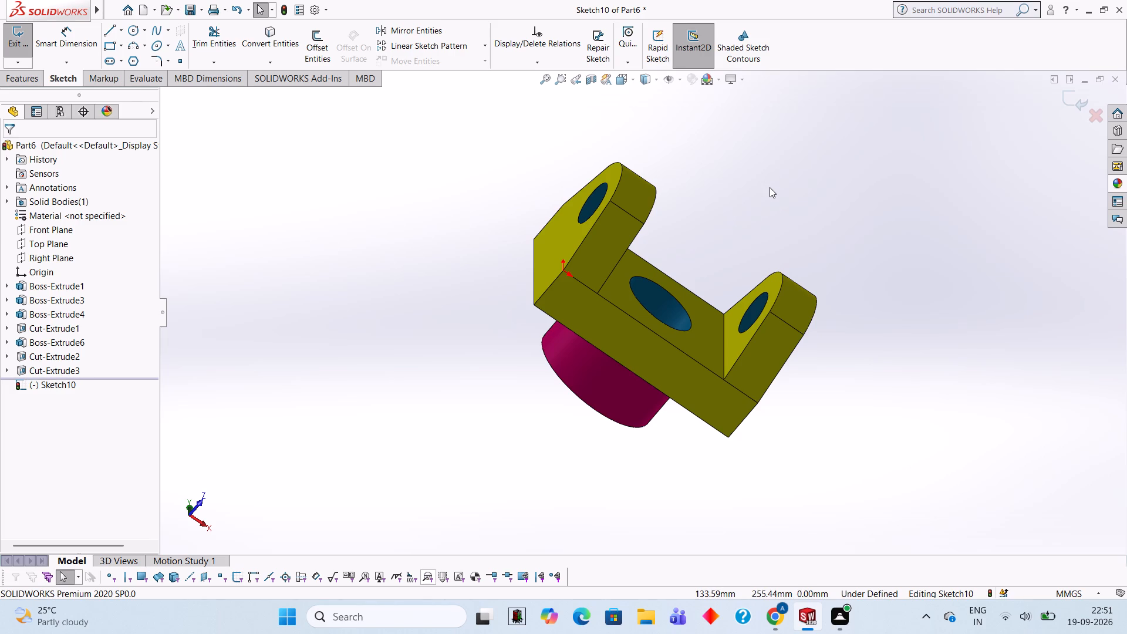
middle_drag(828, 244, 841, 300)
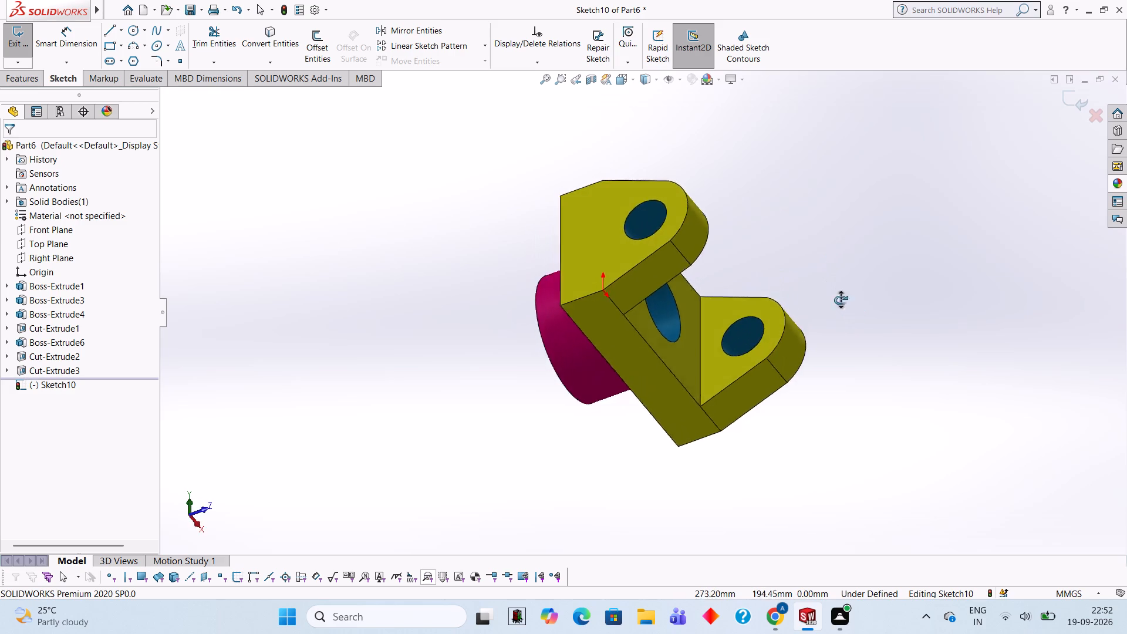
middle_drag(841, 300, 794, 285)
middle_drag(810, 238, 858, 245)
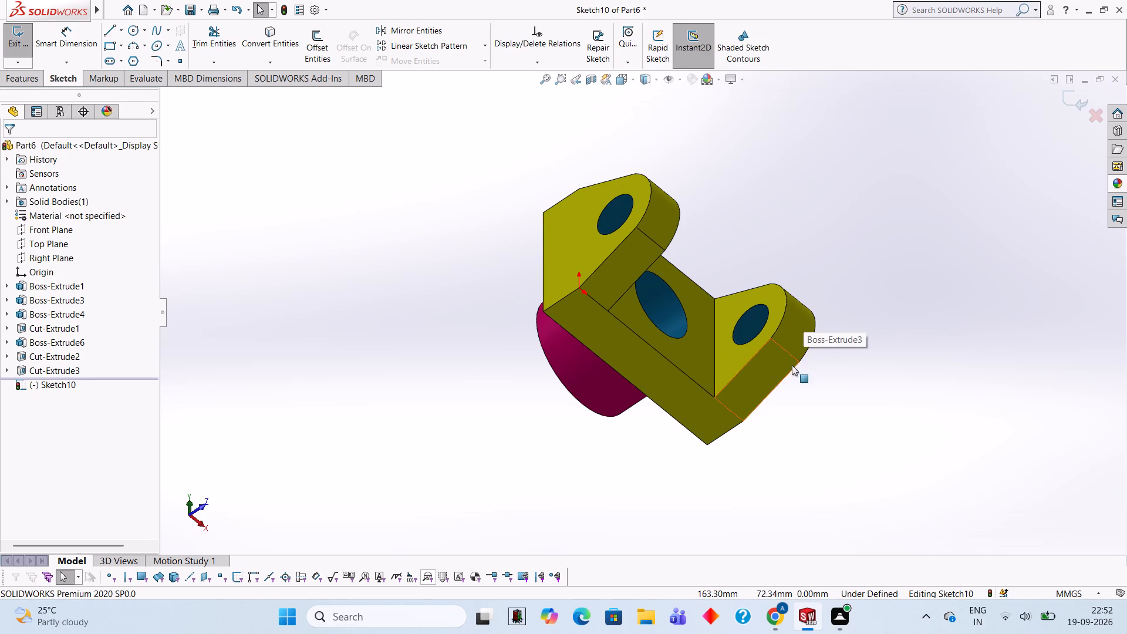
middle_drag(755, 423, 761, 356)
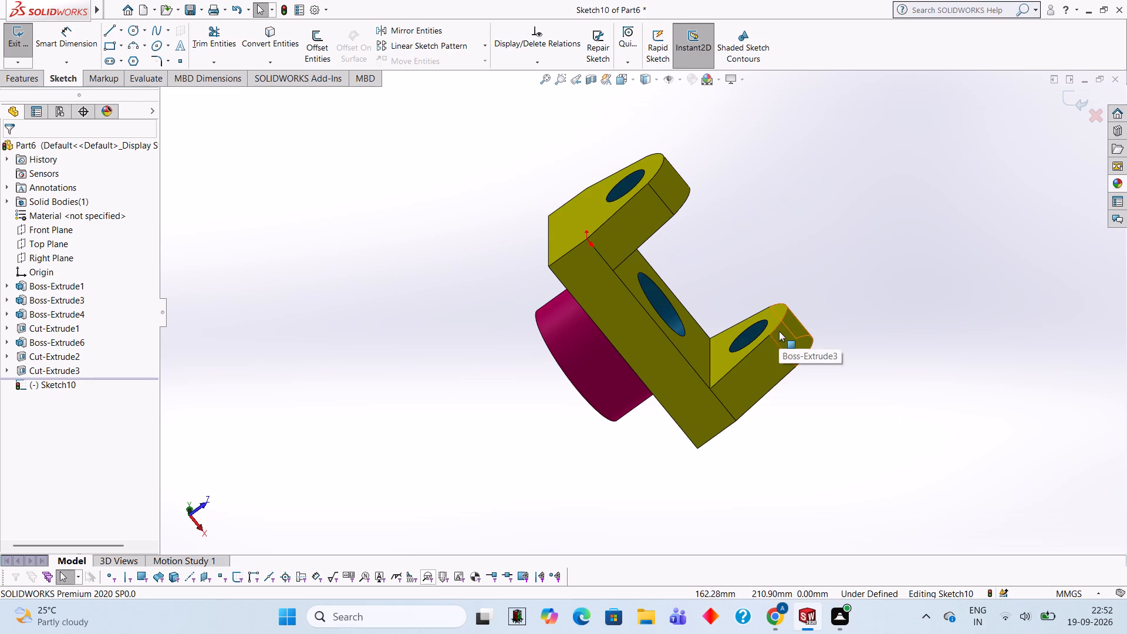
middle_drag(925, 272, 878, 485)
scroll(883, 437, down, 1)
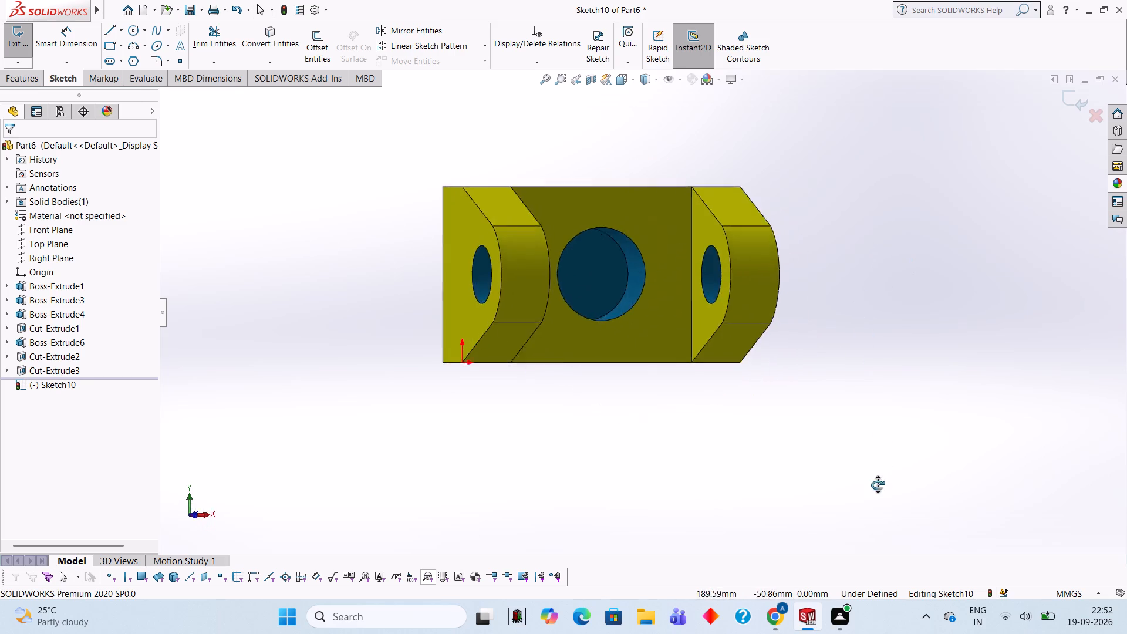
Examine the bracket obliquely from the lug side and underside, checking the lugs, their holes, the middle hole and the back boss.
middle_drag(878, 485, 950, 350)
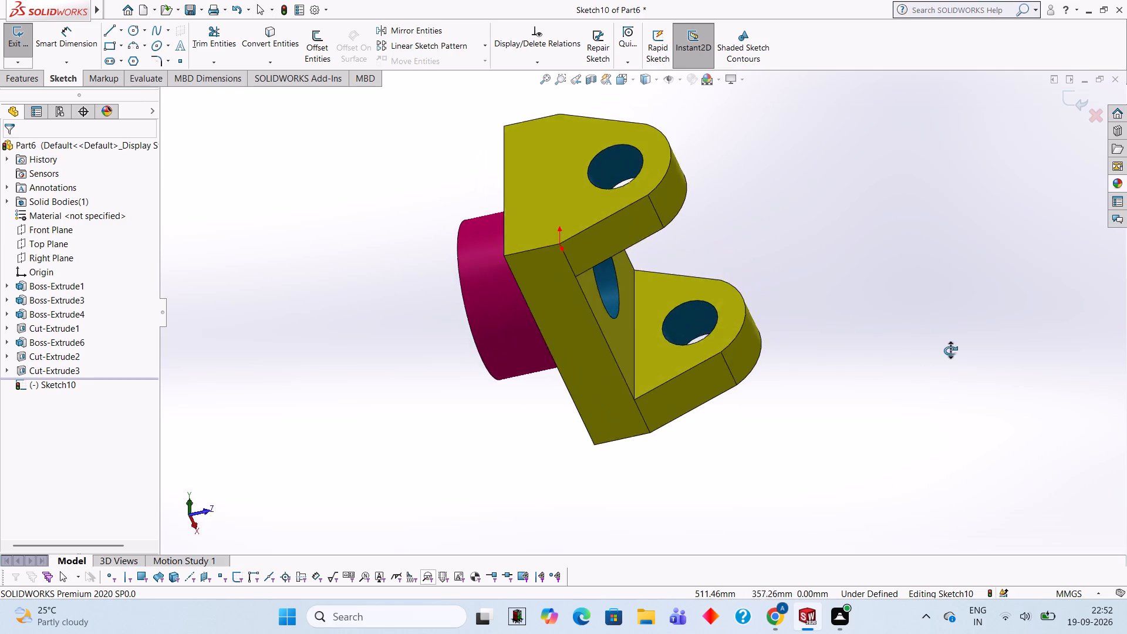
middle_drag(950, 350, 916, 342)
scroll(914, 342, up, 2)
middle_drag(826, 298, 853, 318)
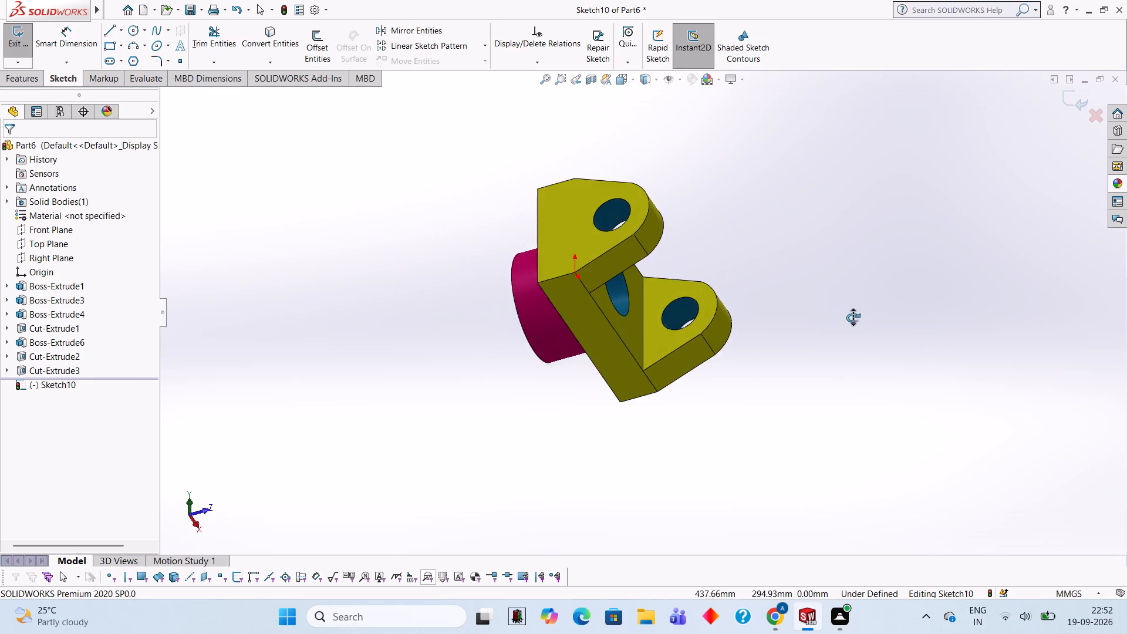
middle_drag(853, 318, 845, 238)
scroll(845, 238, up, 1)
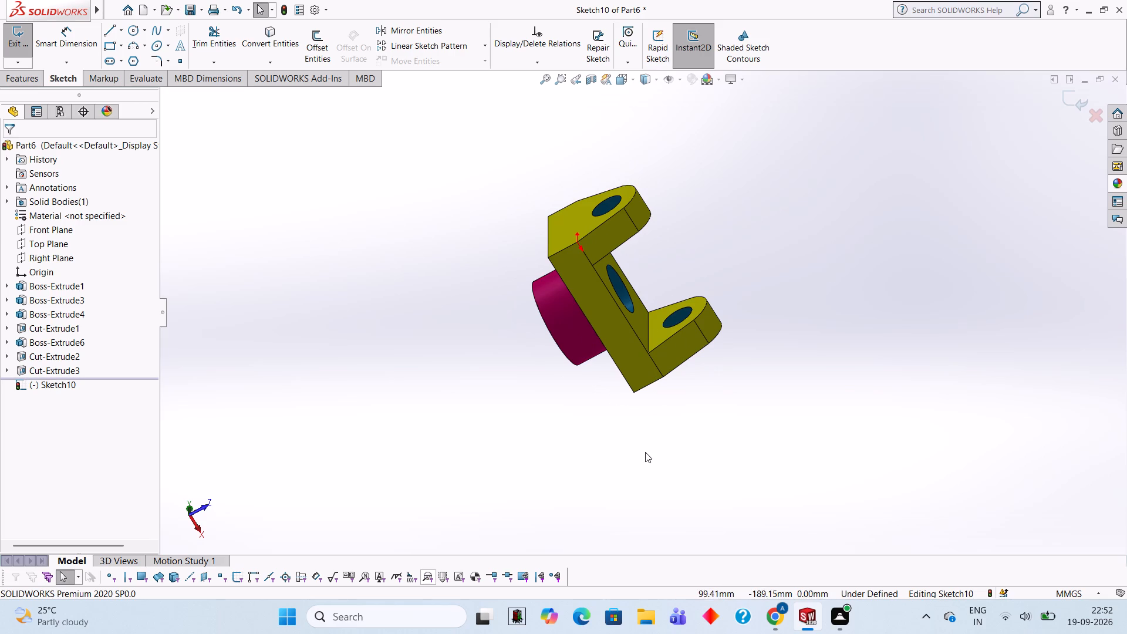
middle_drag(645, 452, 630, 445)
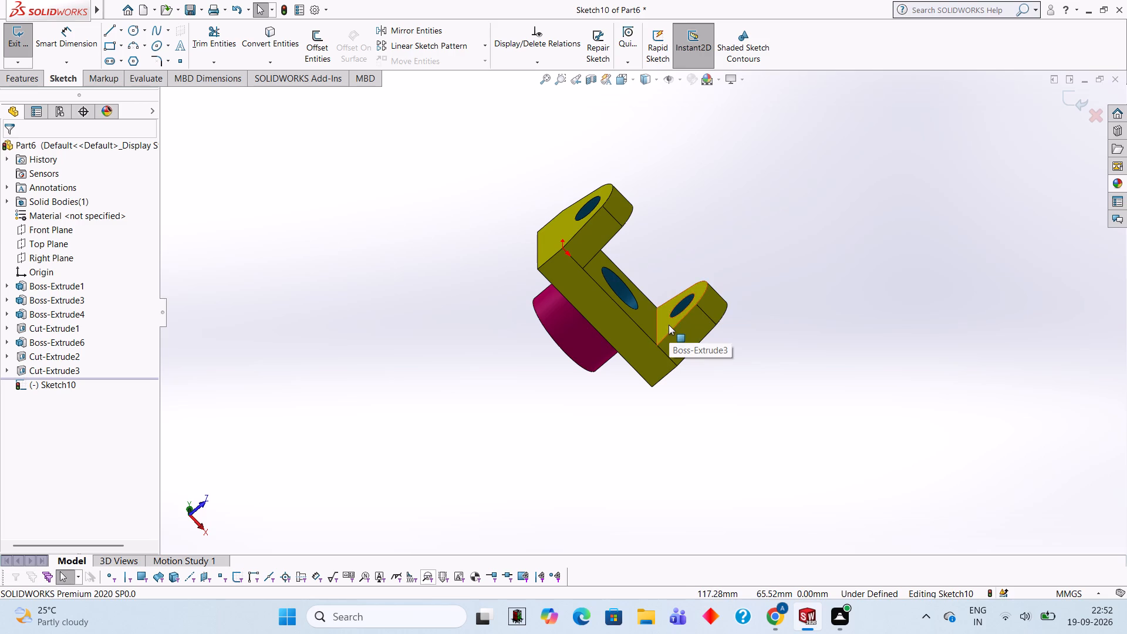
middle_drag(744, 277, 705, 374)
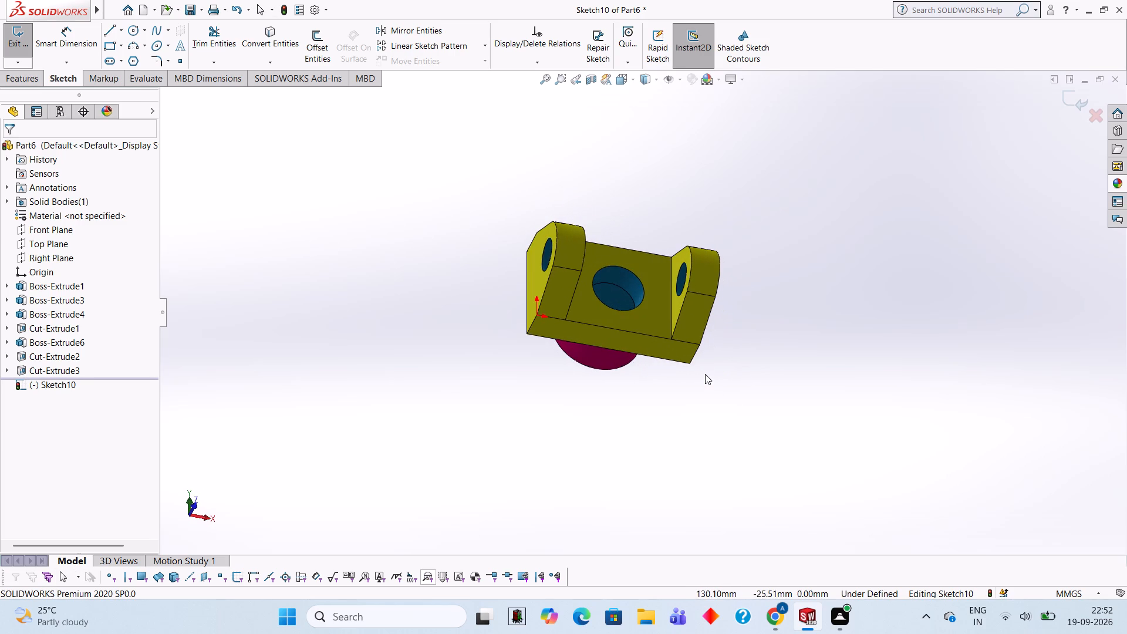
middle_drag(805, 352, 817, 315)
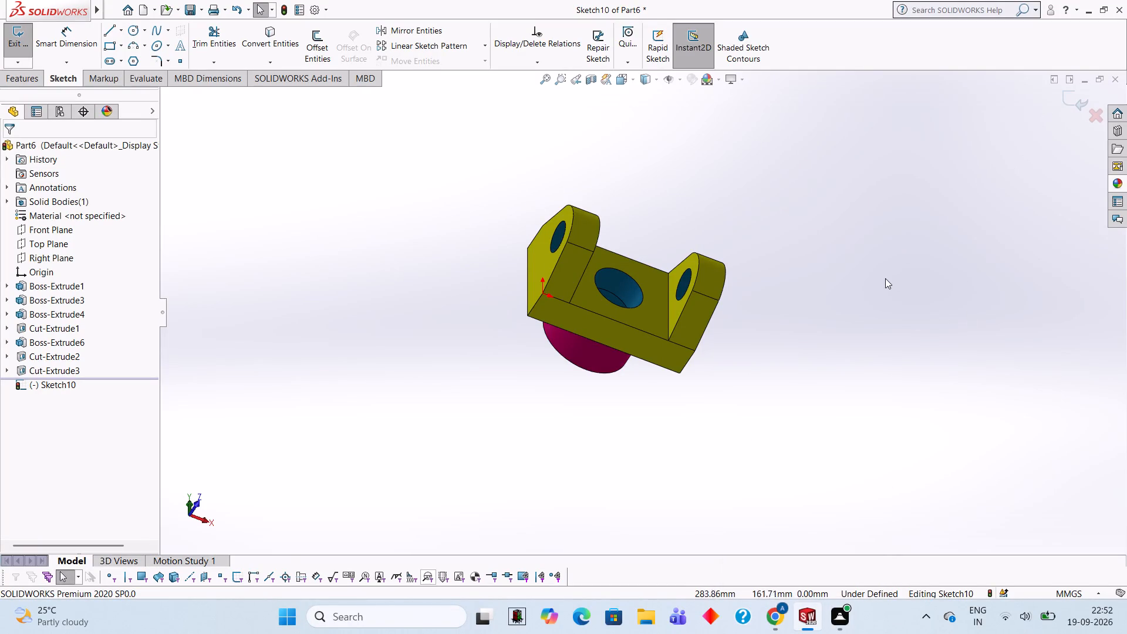
middle_drag(884, 279, 892, 244)
middle_drag(861, 247, 848, 239)
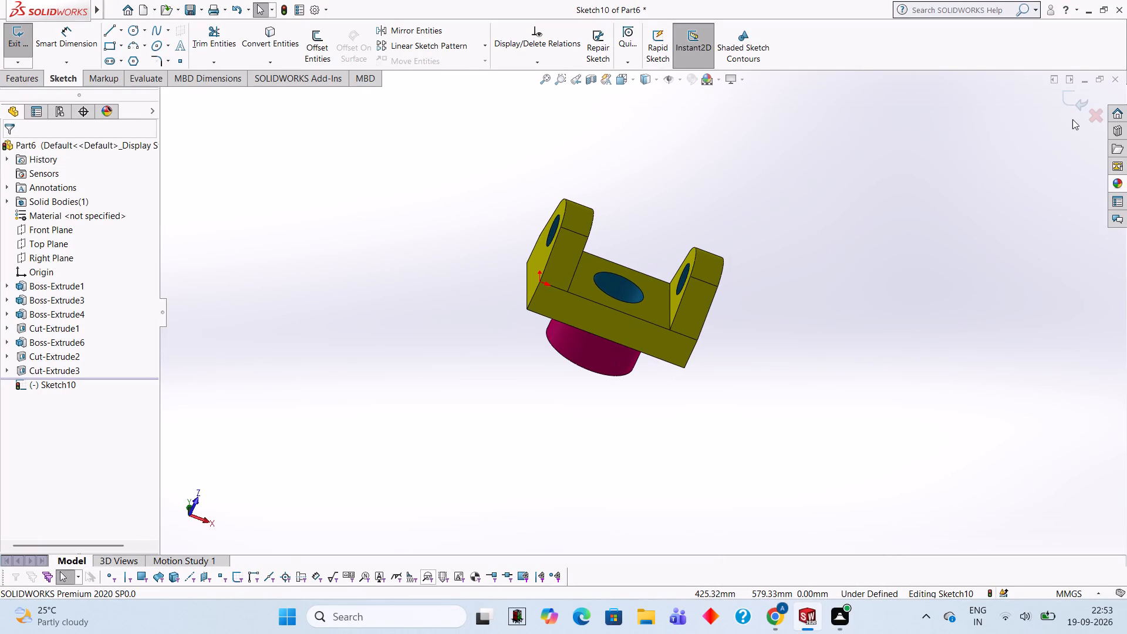
Exit the empty sketch on the block face between the two lugs.
click(1077, 95)
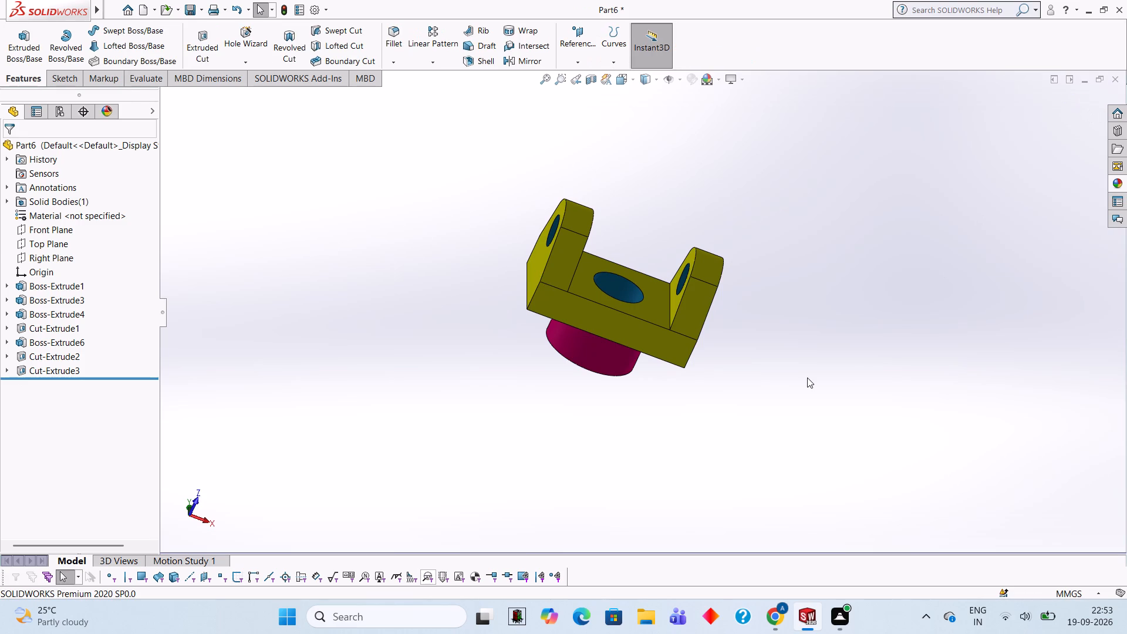
Save the bracket as a SOLIDWORKS part named 494949 in the Documents folder.
key(ctrl+s)
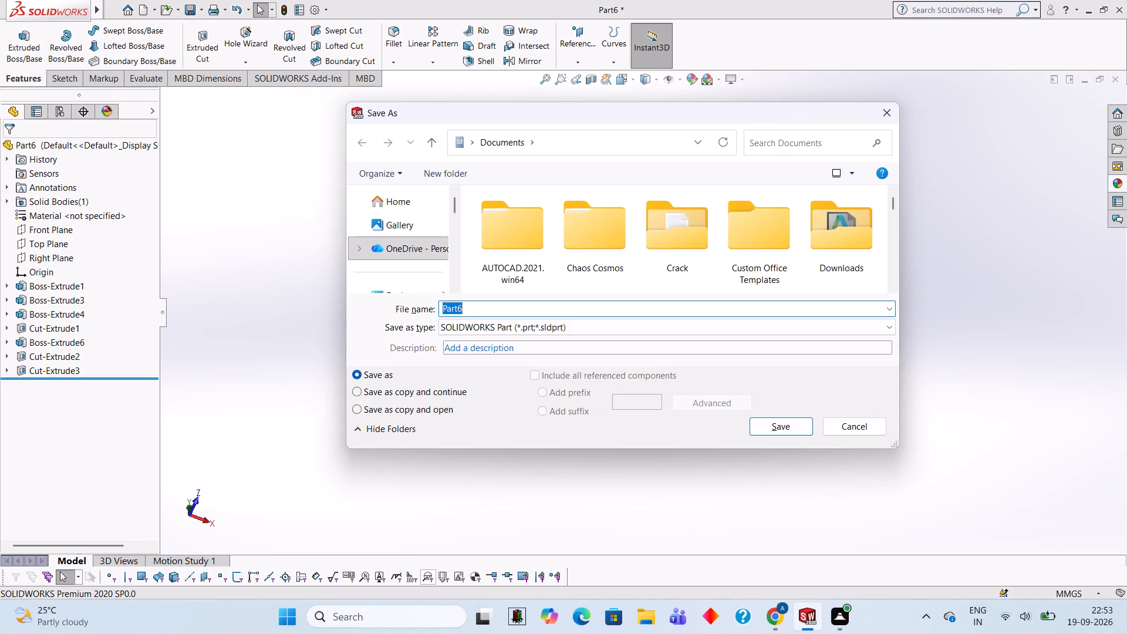
key(4)
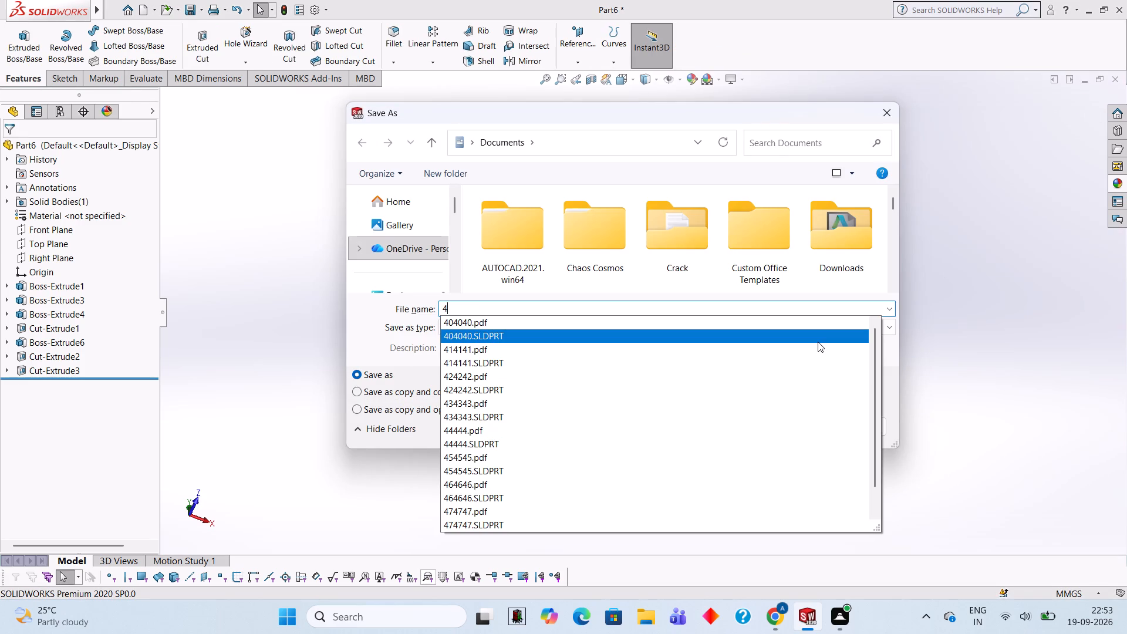
key(8)
key(BackSpace)
key(9)
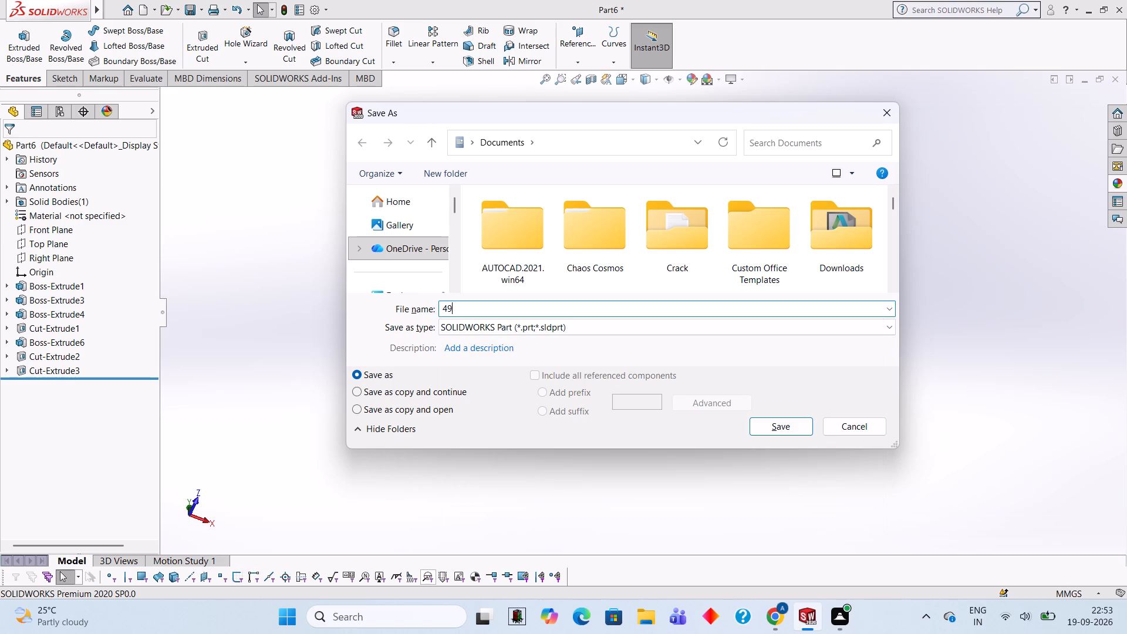
text(4949)
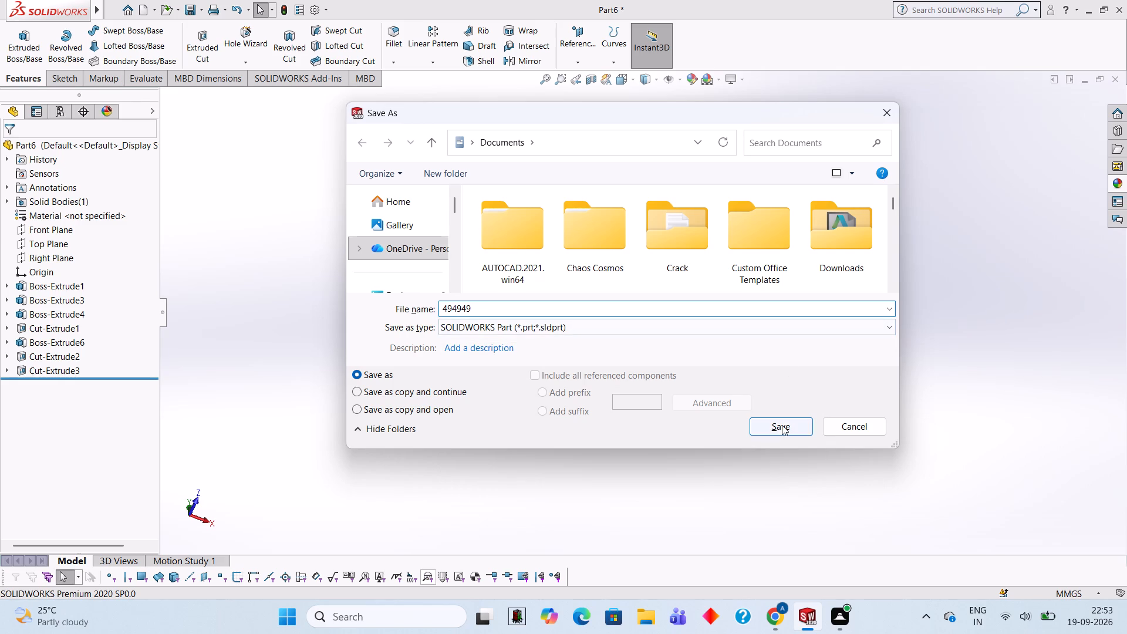
click(782, 425)
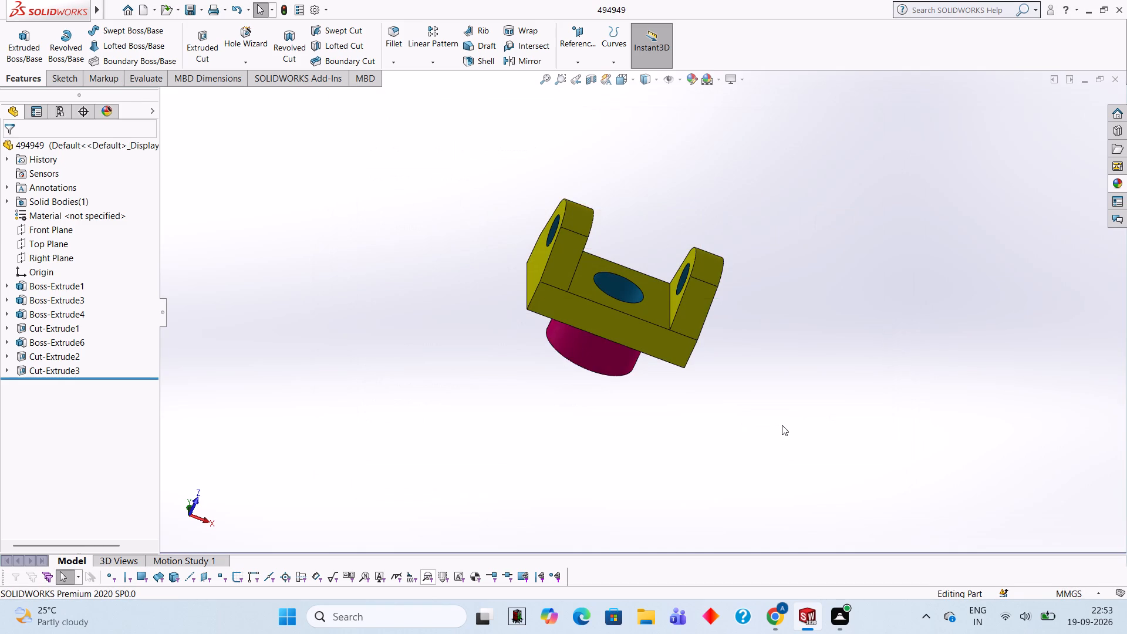
Save a copy of the bracket as an Adobe PDF named 494949 in the Documents folder.
click(202, 12)
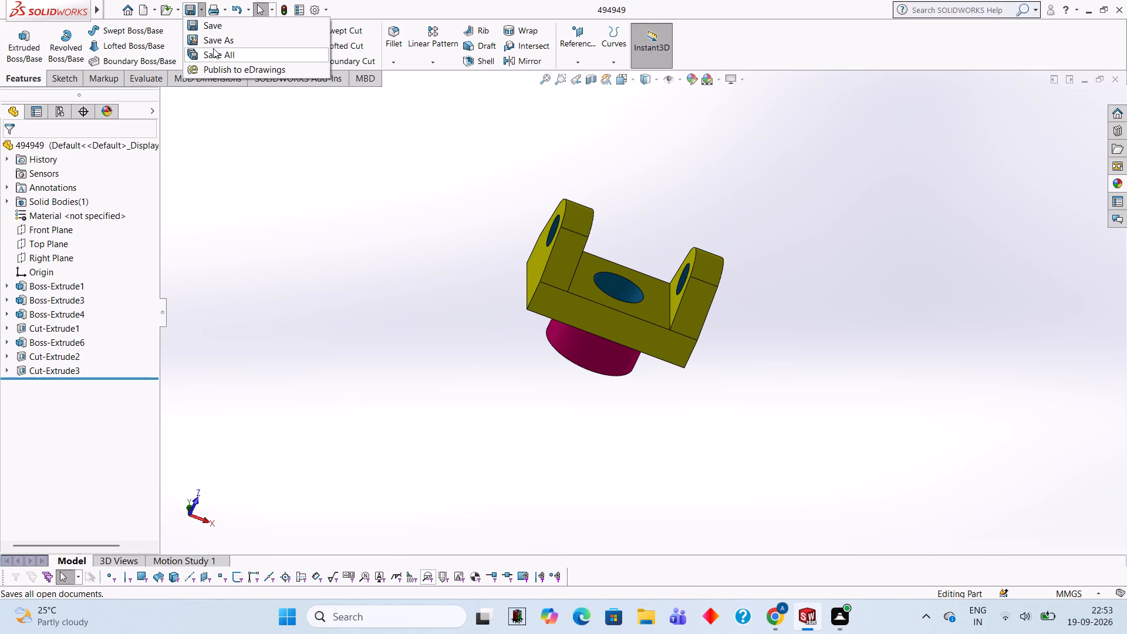
click(220, 36)
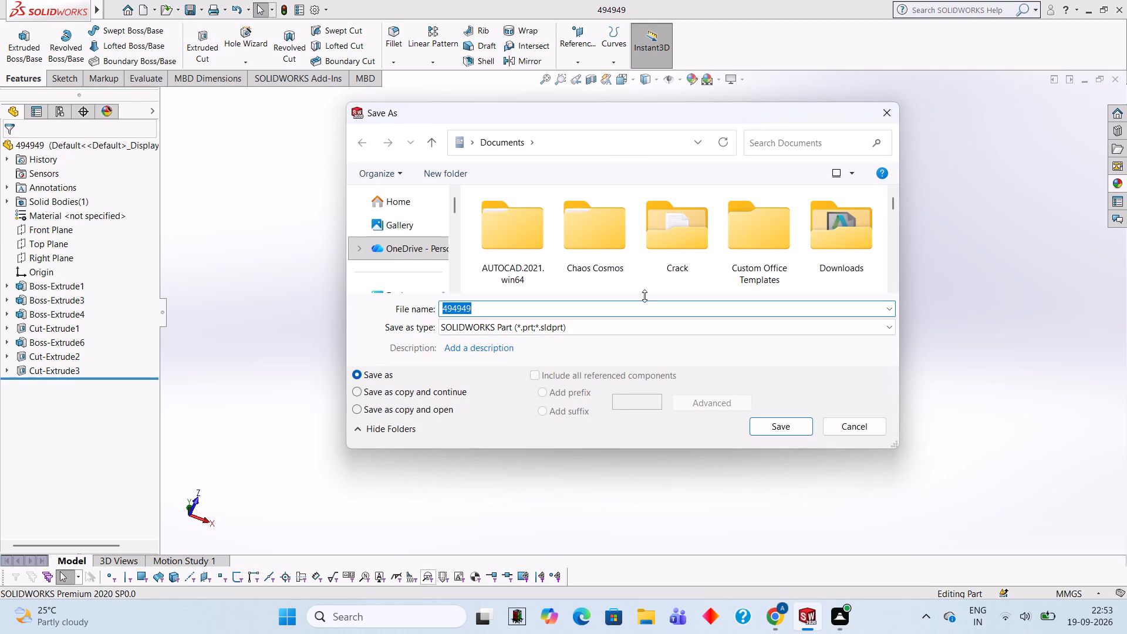
click(657, 321)
click(515, 92)
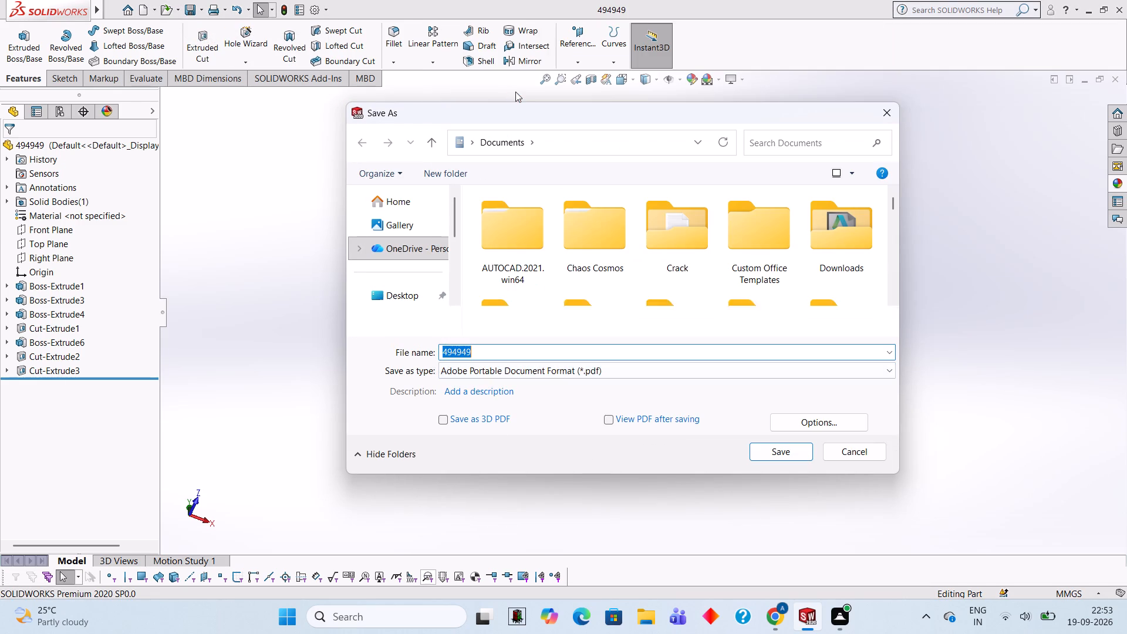
click(785, 456)
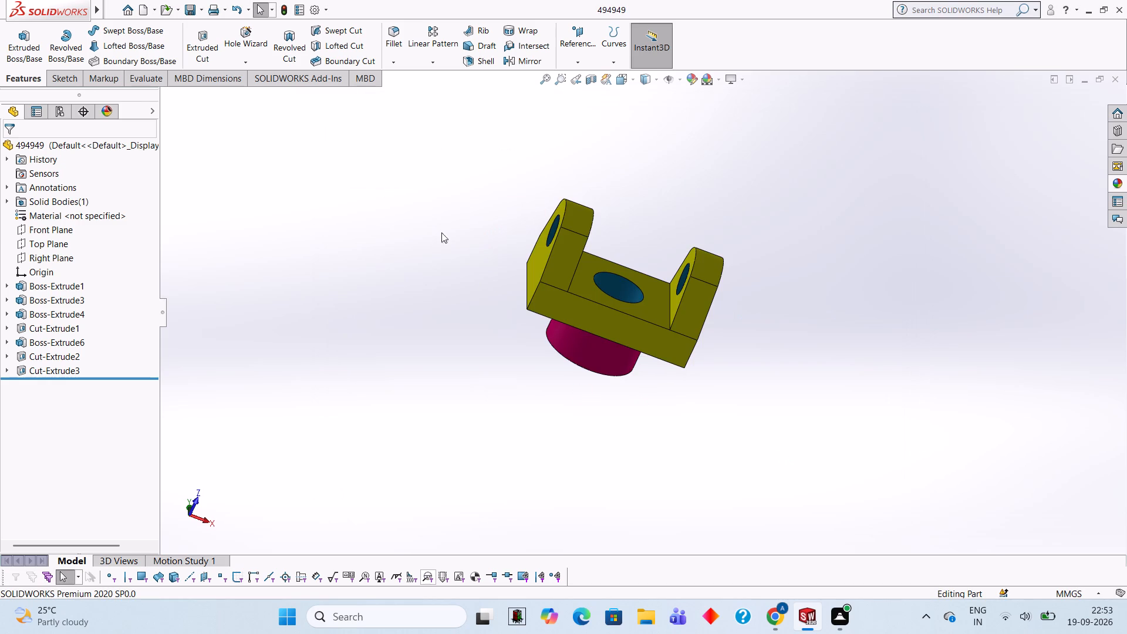